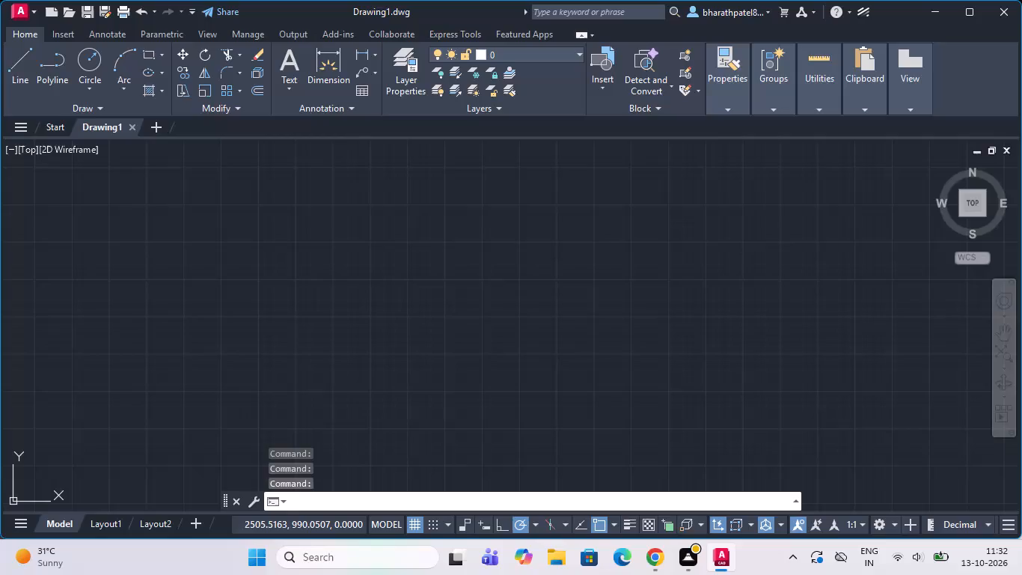
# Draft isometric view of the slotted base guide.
# Turn on command log file recording for the blank drawing with LOGFILEON.
pyautogui.write('log')
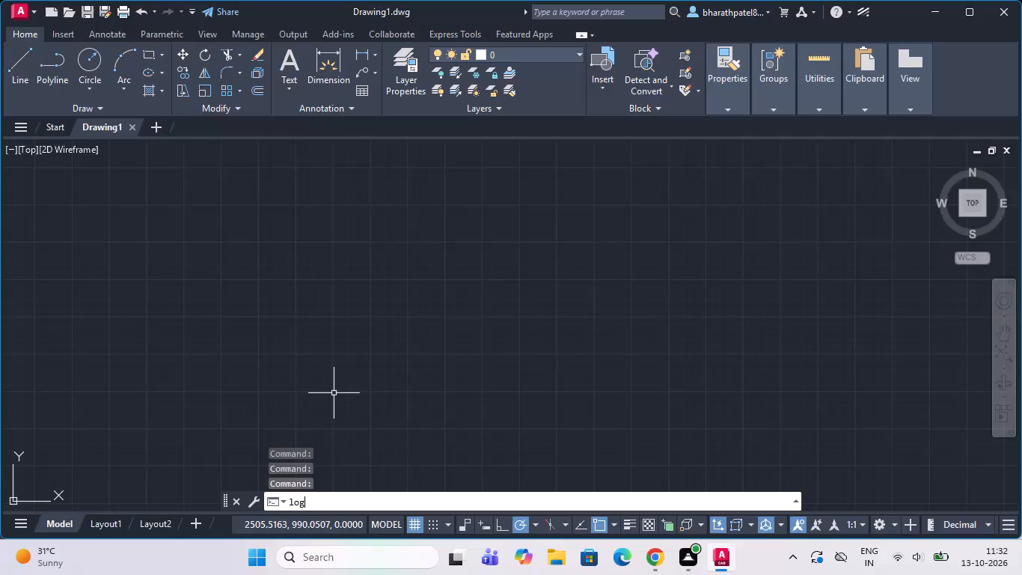
pyautogui.press('Return')
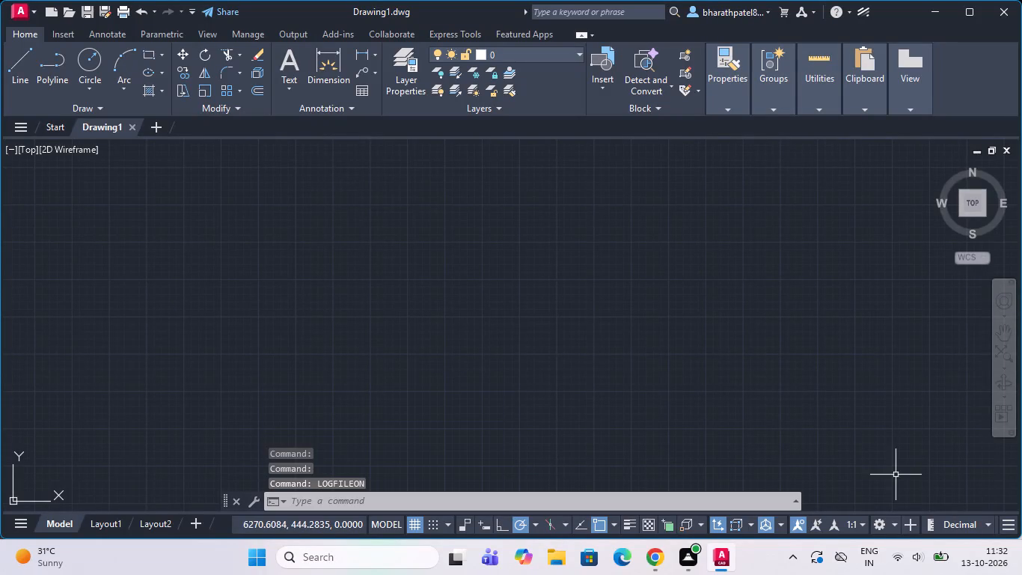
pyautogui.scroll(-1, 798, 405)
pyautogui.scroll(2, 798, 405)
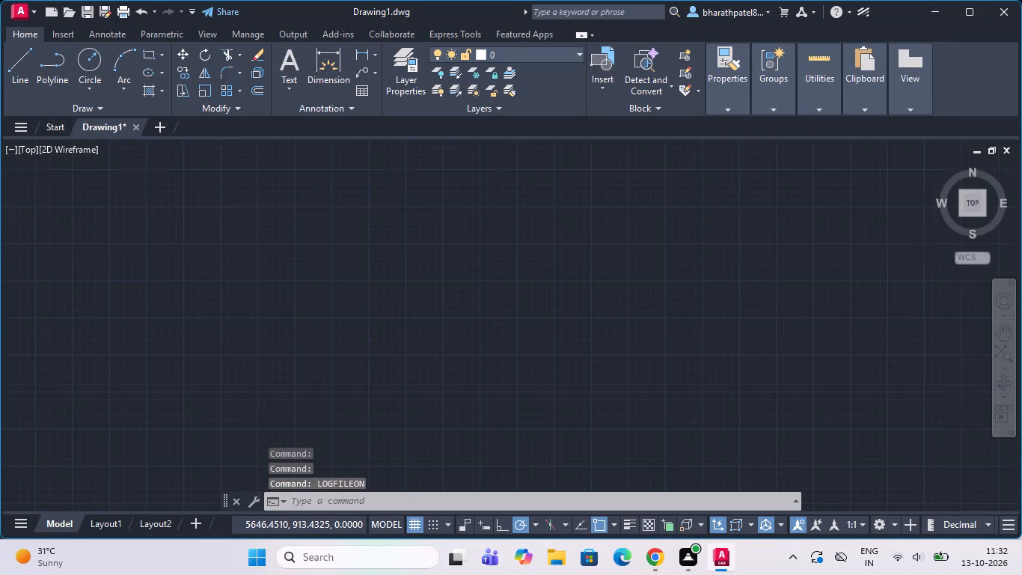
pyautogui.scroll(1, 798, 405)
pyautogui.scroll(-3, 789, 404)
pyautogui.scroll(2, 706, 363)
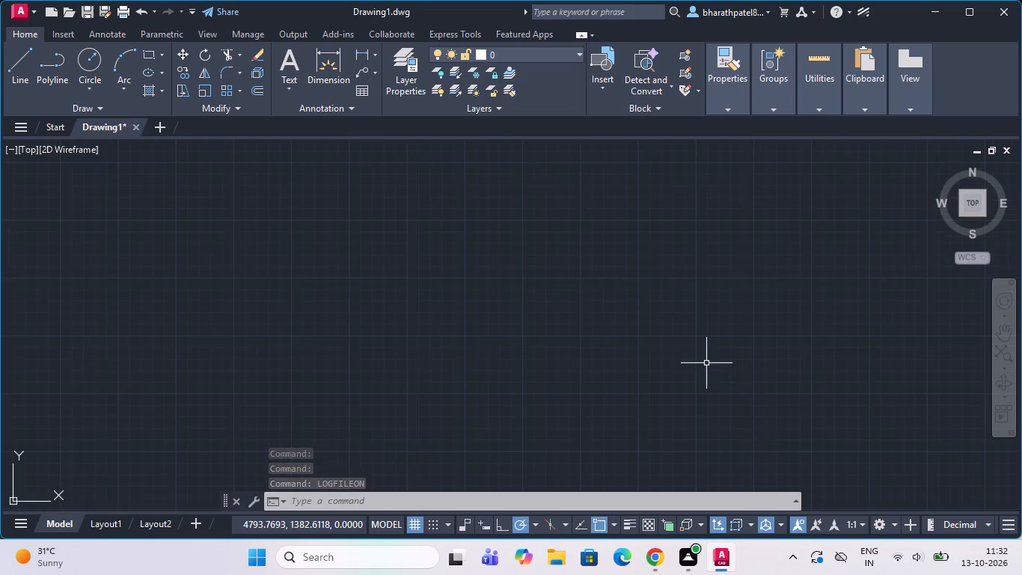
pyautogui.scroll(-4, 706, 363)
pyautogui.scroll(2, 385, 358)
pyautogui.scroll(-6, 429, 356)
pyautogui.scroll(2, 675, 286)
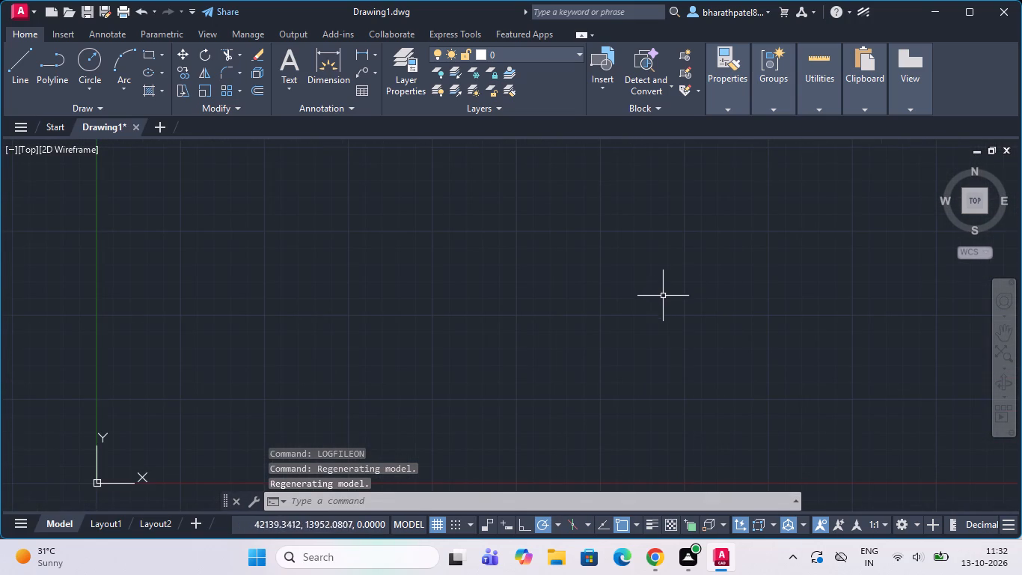
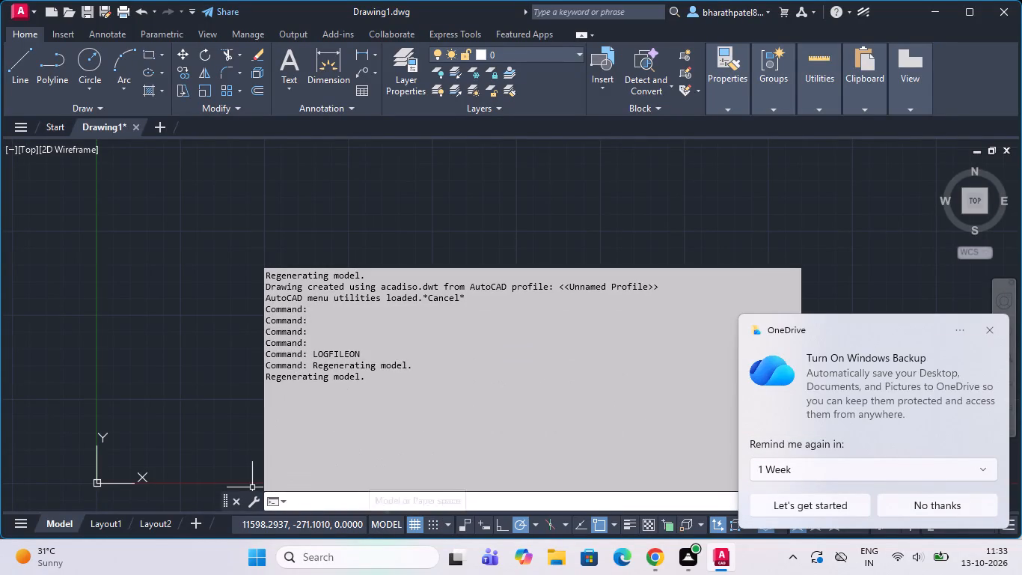
# Dismiss the OneDrive backup reminder that covers the drawing area.
pyautogui.click(235, 234)
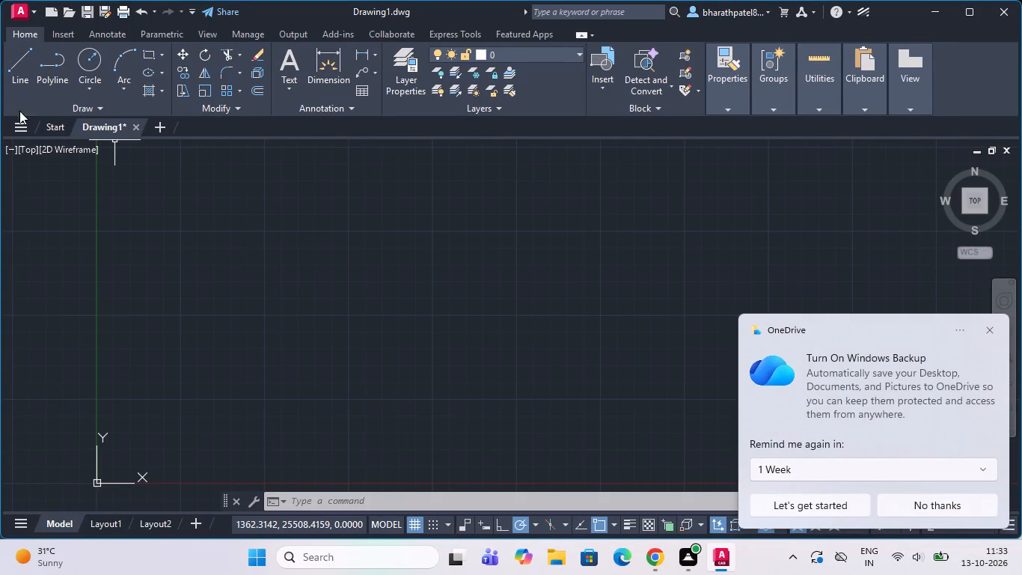
pyautogui.click(8, 79)
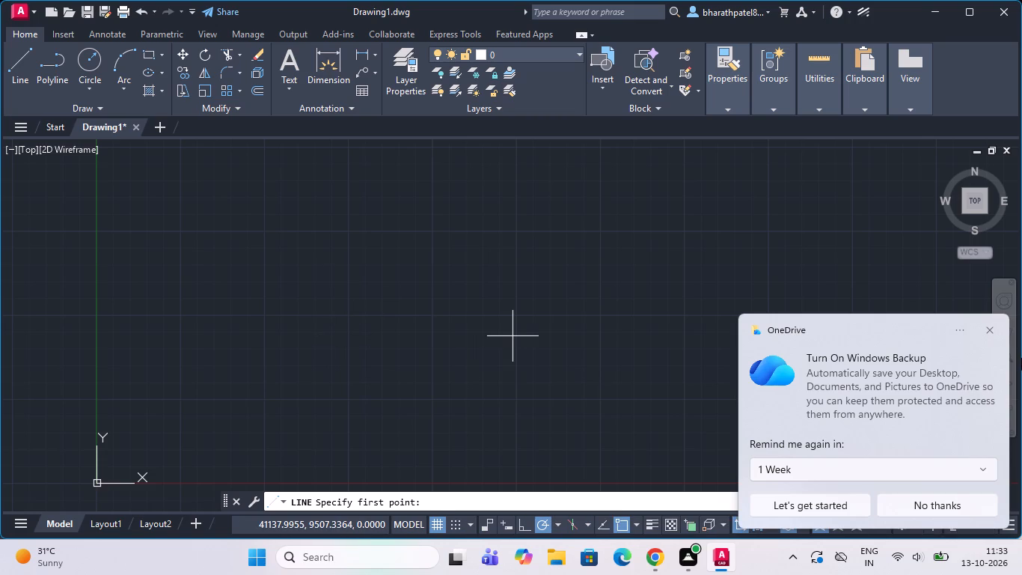
pyautogui.click(994, 326)
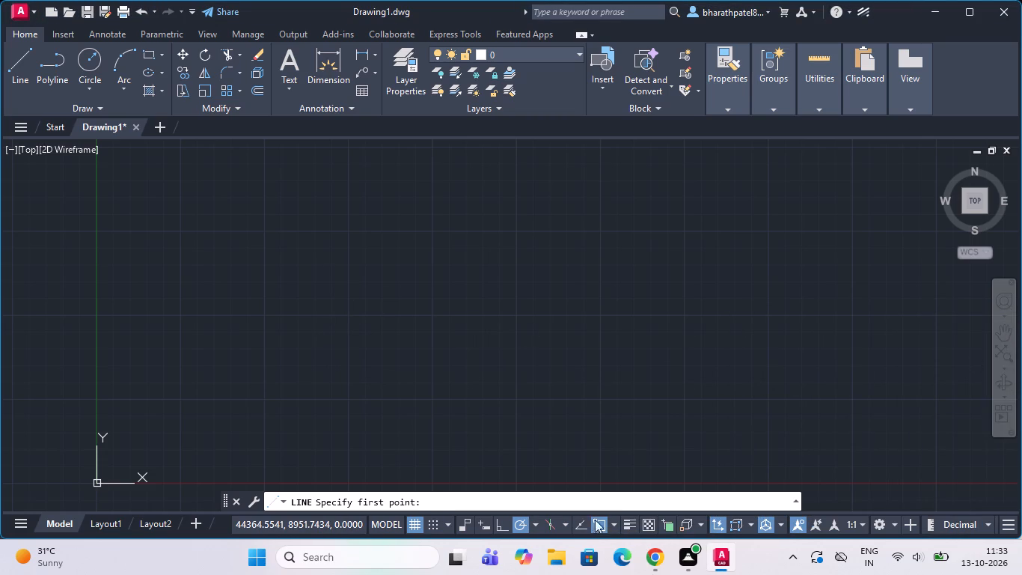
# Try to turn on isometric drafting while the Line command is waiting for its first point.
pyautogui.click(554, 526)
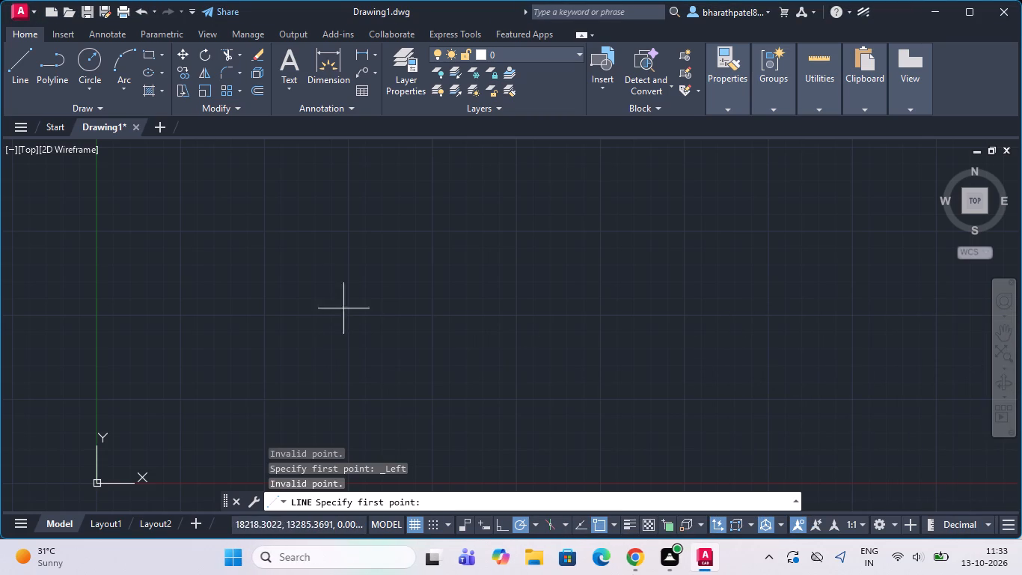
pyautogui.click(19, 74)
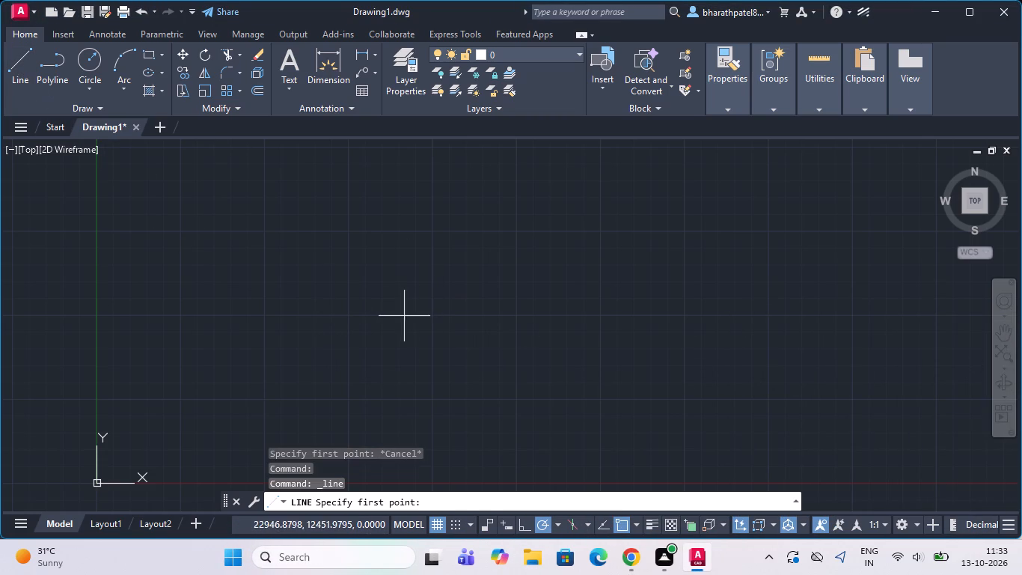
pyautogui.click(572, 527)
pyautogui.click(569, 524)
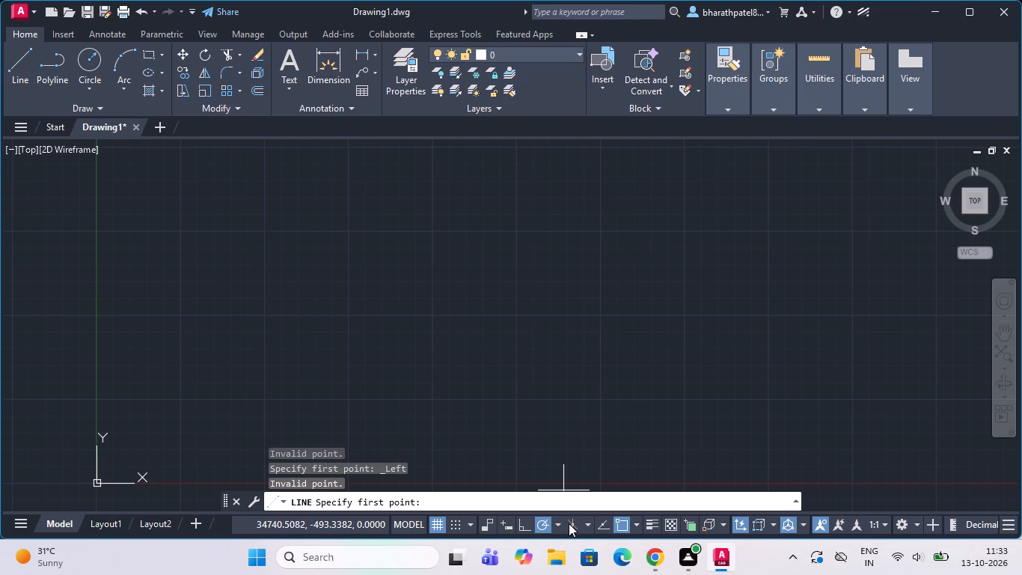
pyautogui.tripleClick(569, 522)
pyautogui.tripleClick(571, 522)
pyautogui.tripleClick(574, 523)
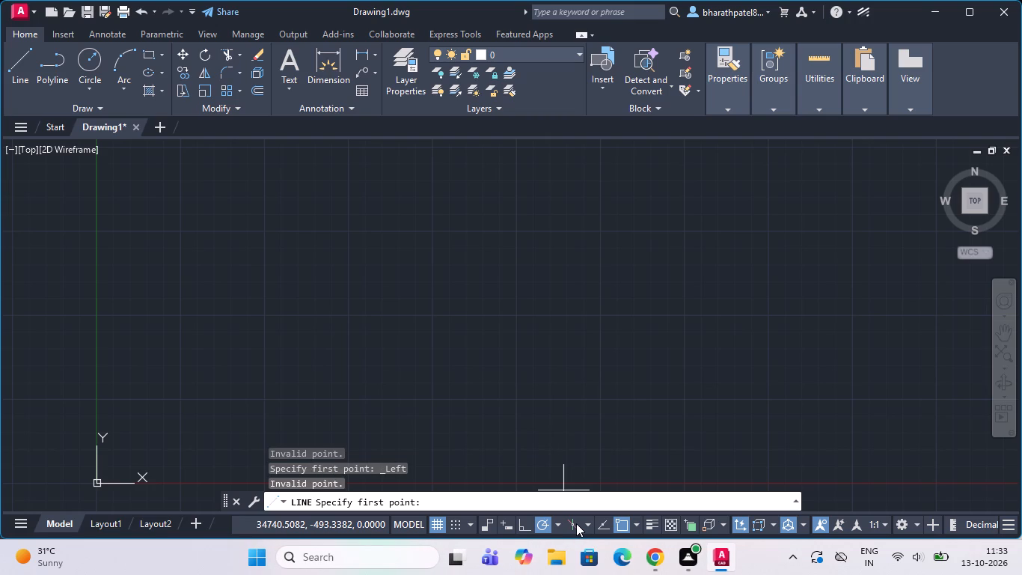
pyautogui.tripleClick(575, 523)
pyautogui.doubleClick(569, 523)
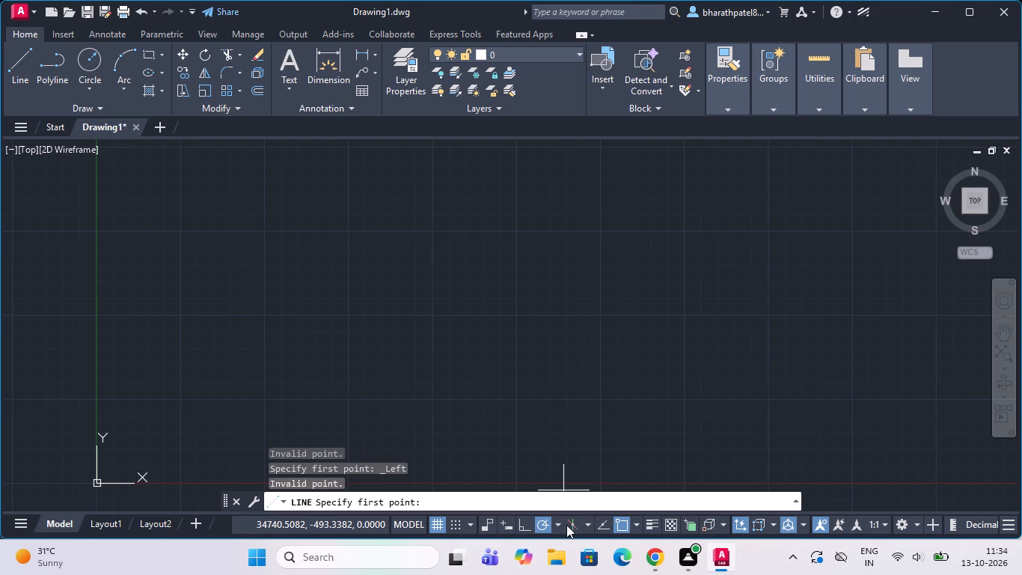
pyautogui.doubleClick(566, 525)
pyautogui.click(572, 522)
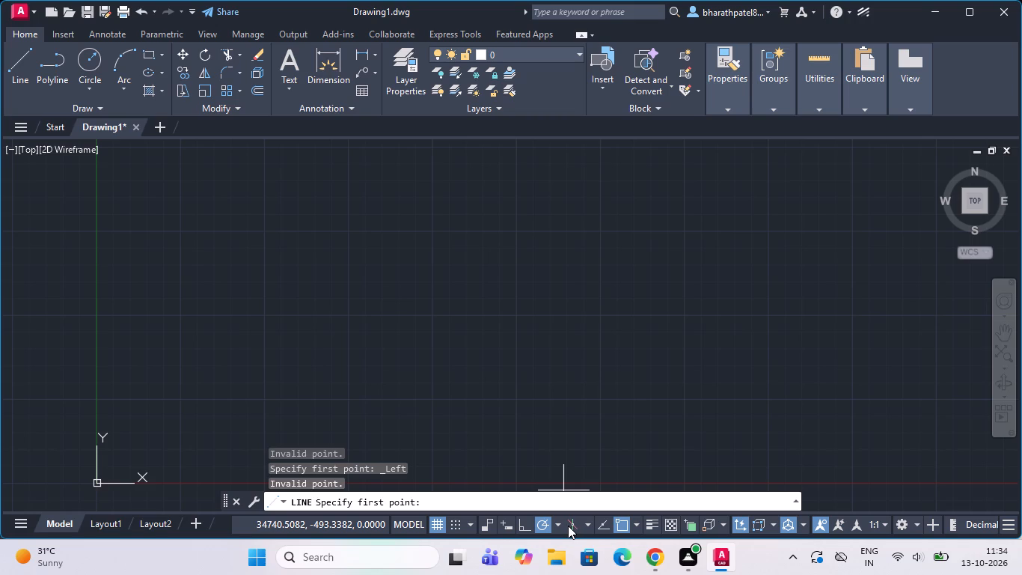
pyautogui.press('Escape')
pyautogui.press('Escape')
# Turn on isometric drafting with isoplane Top and choose the 30-degree polar tracking increment.
pyautogui.click(568, 526)
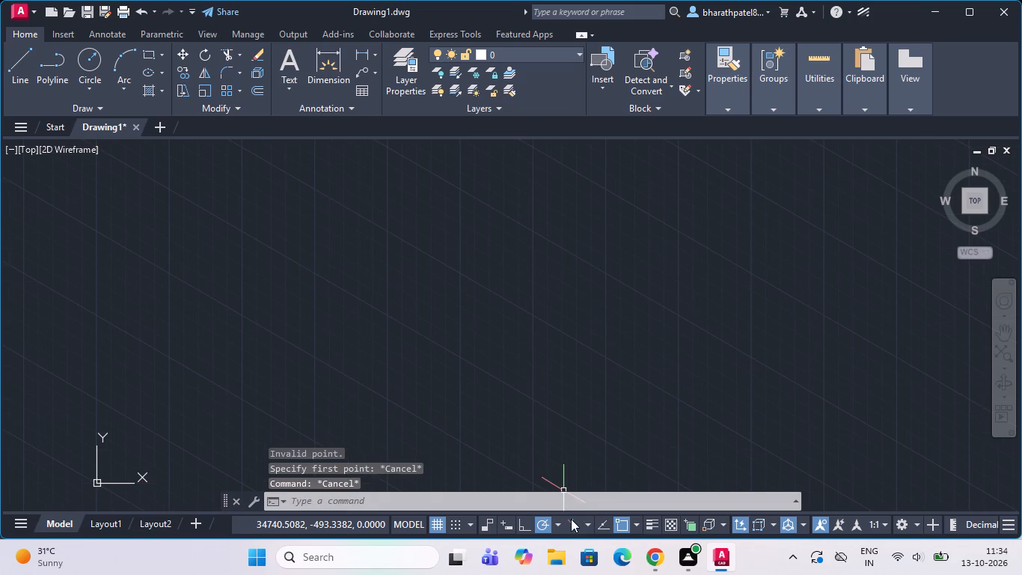
pyautogui.click(14, 82)
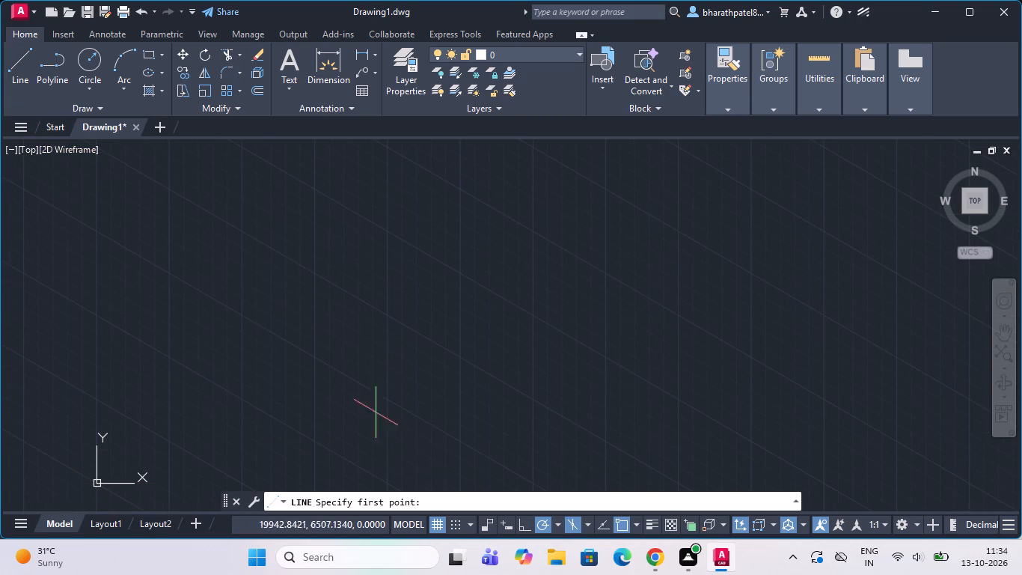
pyautogui.click(565, 526)
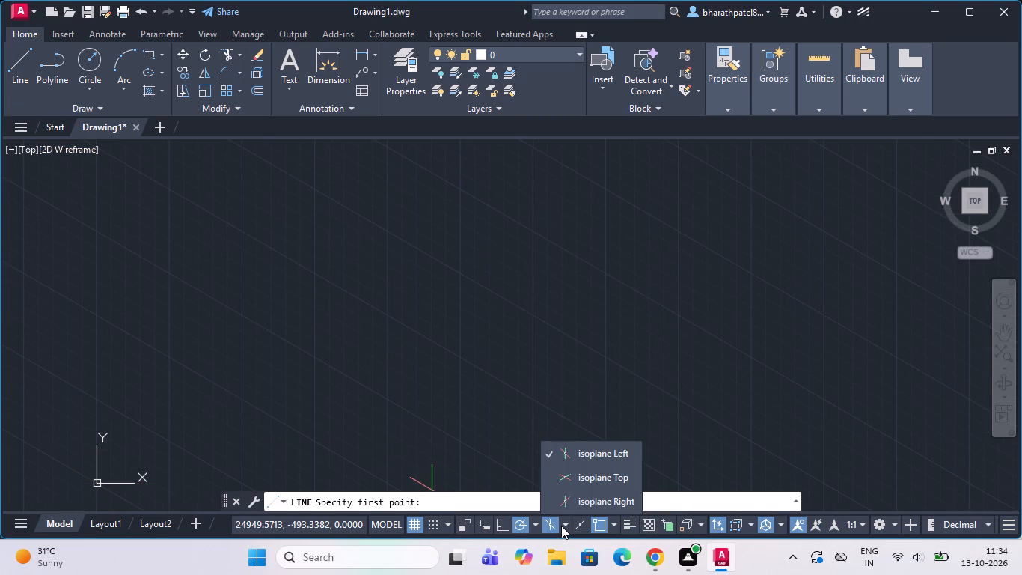
pyautogui.click(565, 481)
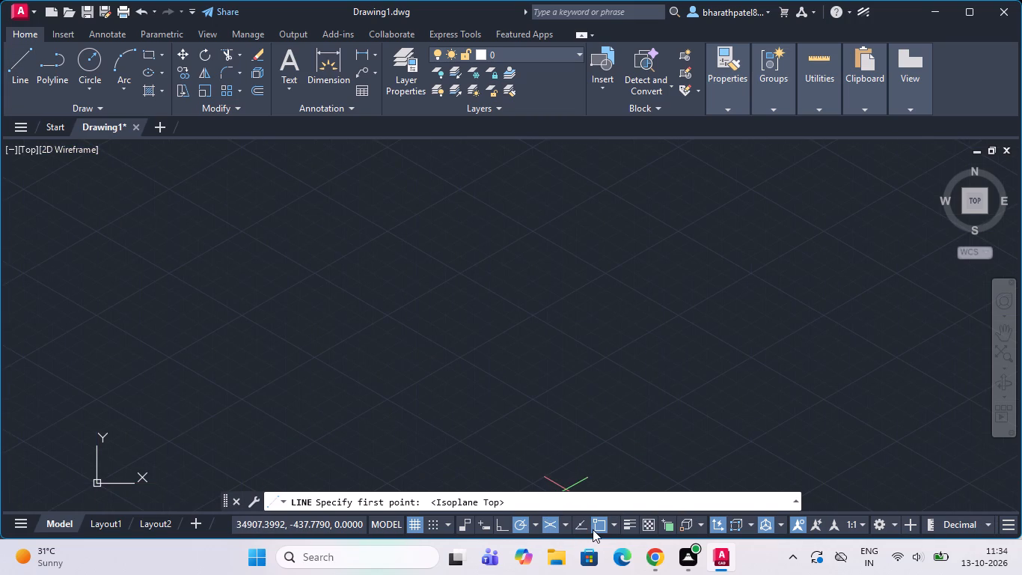
pyautogui.click(538, 520)
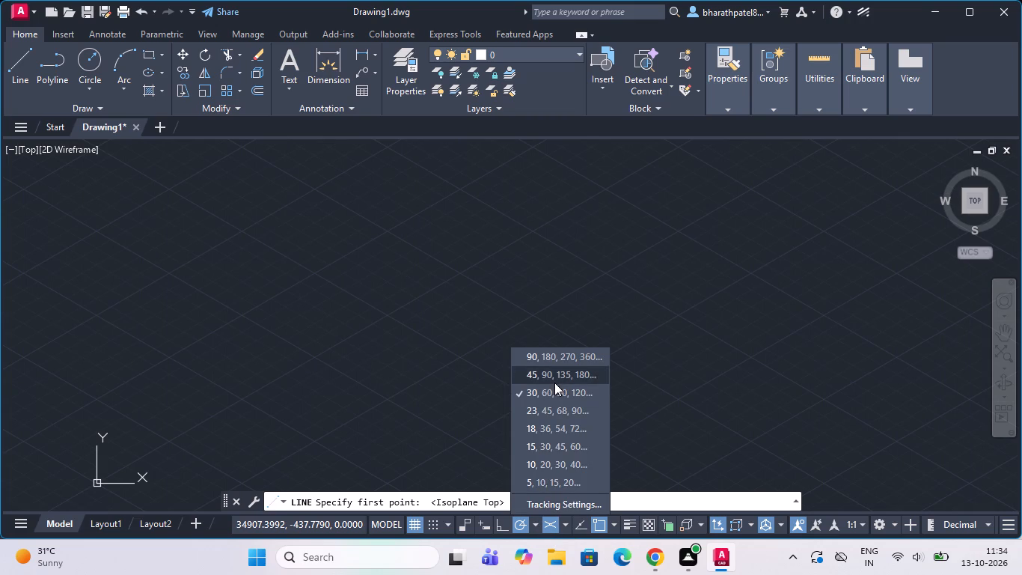
pyautogui.click(553, 395)
# Draw a line about 16,400 units long at 330° across the middle of the empty drawing.
pyautogui.click(28, 67)
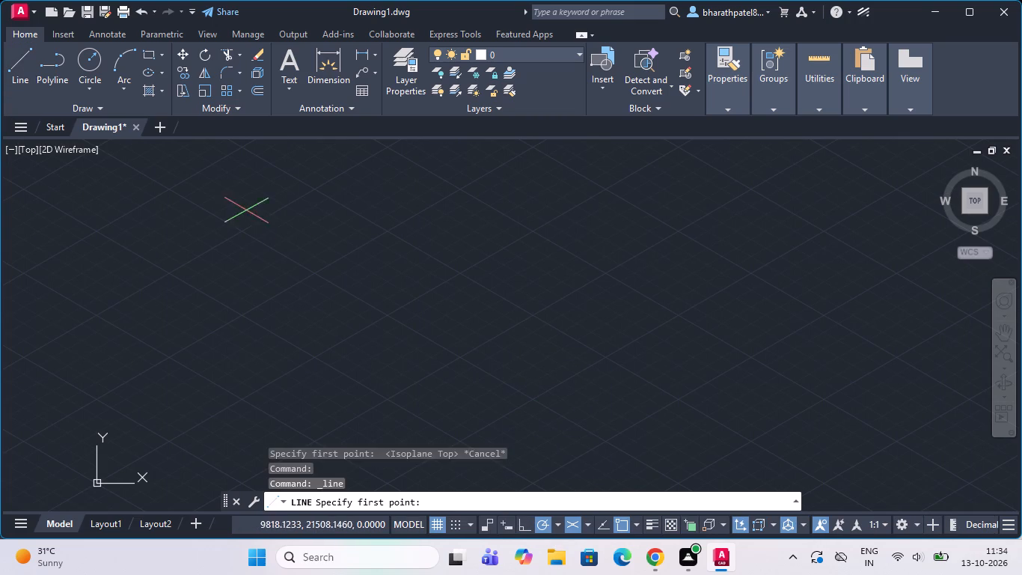
pyautogui.click(304, 287)
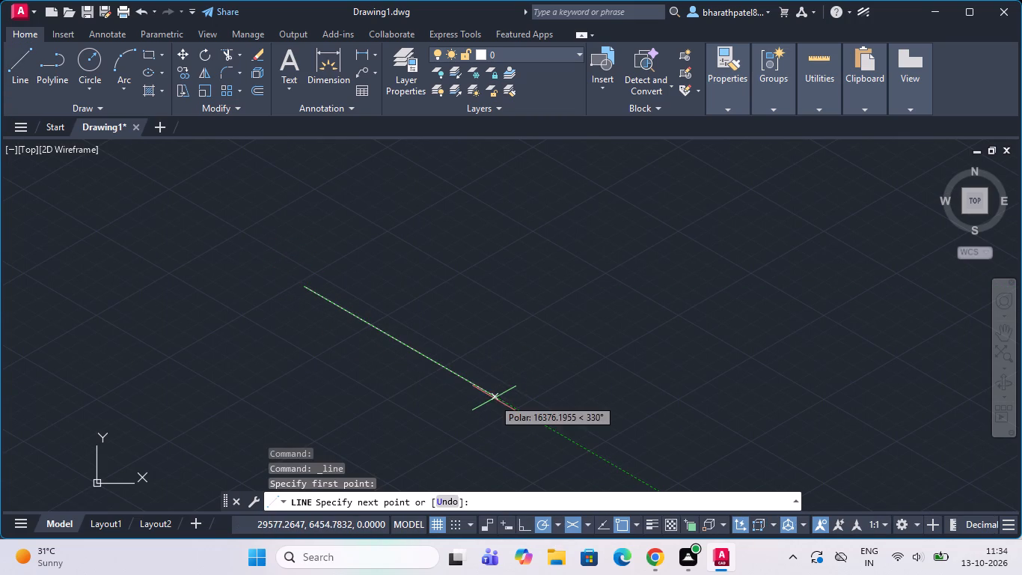
pyautogui.click(493, 399)
pyautogui.press('Escape')
pyautogui.scroll(3, 210, 242)
pyautogui.scroll(-1, 298, 264)
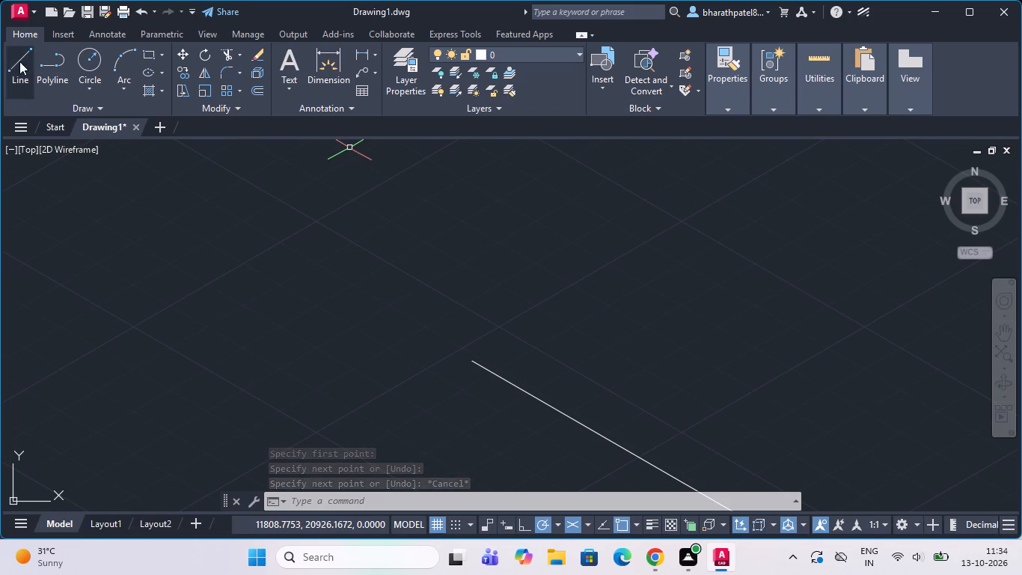
# Draw a vertical line upward from the upper end of the 330° line.
pyautogui.moveTo(16, 55); pyautogui.dragTo(60, 74)
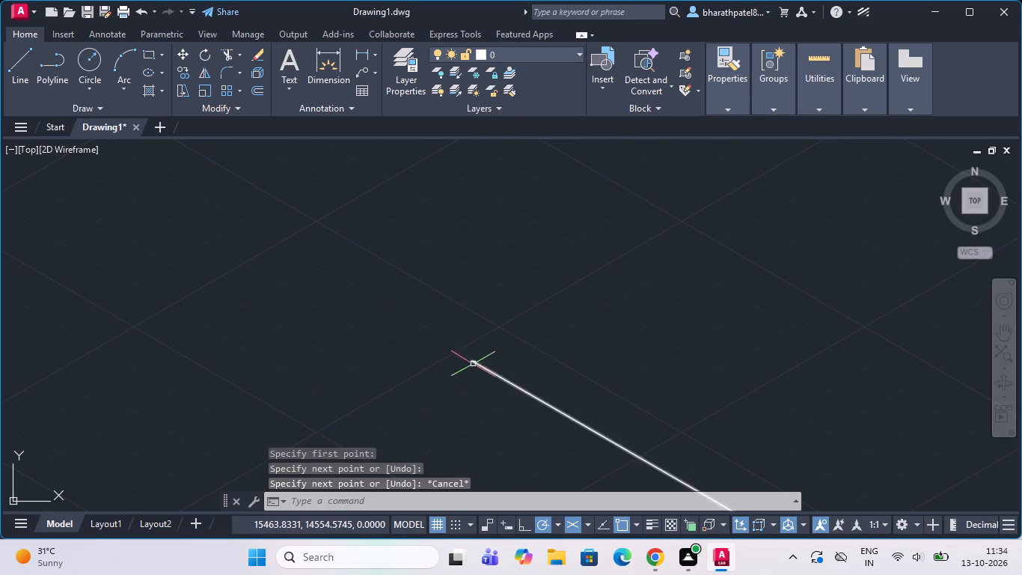
pyautogui.click(15, 52)
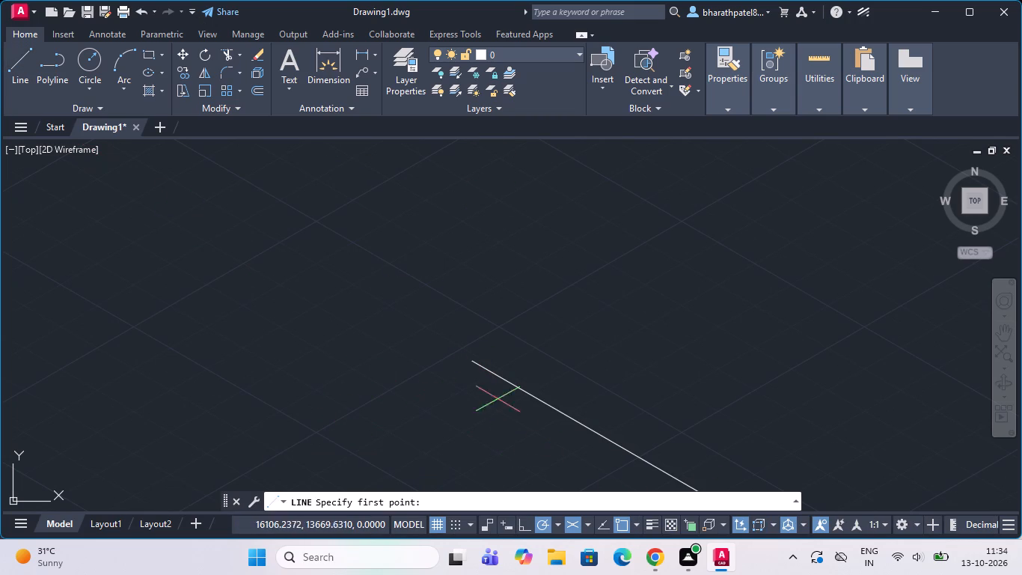
pyautogui.moveTo(468, 366); pyautogui.dragTo(468, 352)
pyautogui.click(480, 246)
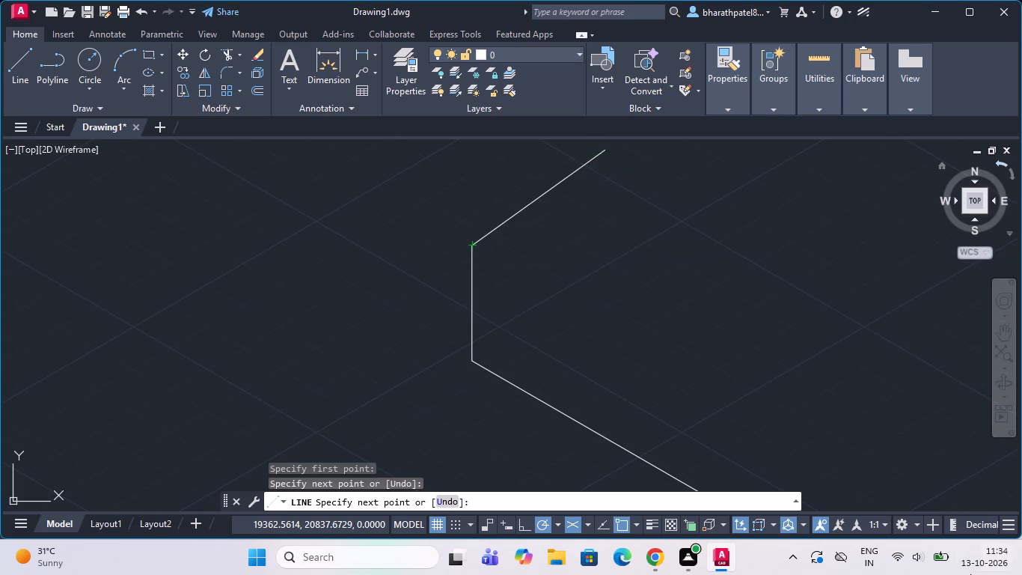
pyautogui.press('Escape')
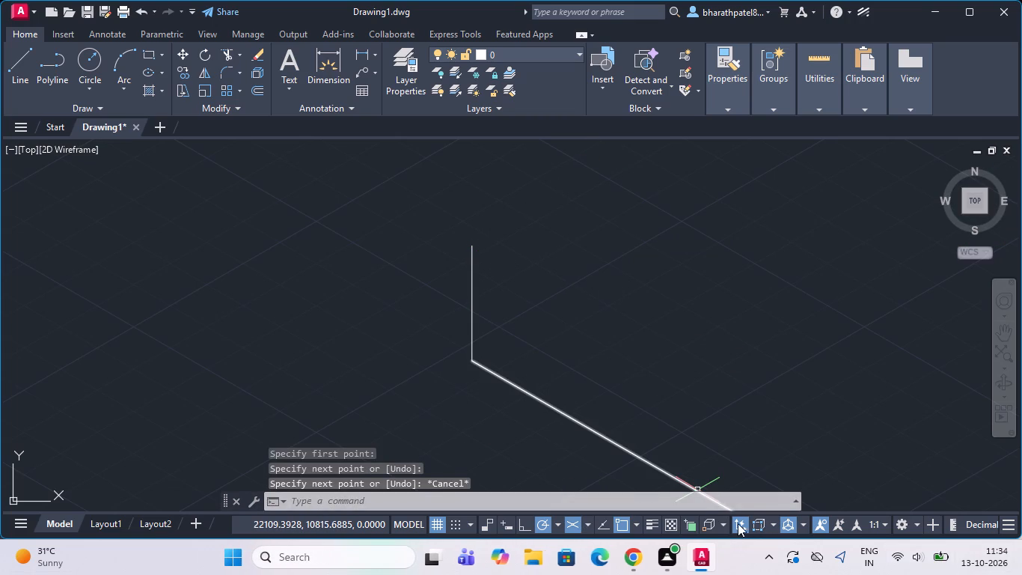
# Set the polar tracking increment to 10 degrees.
pyautogui.click(559, 523)
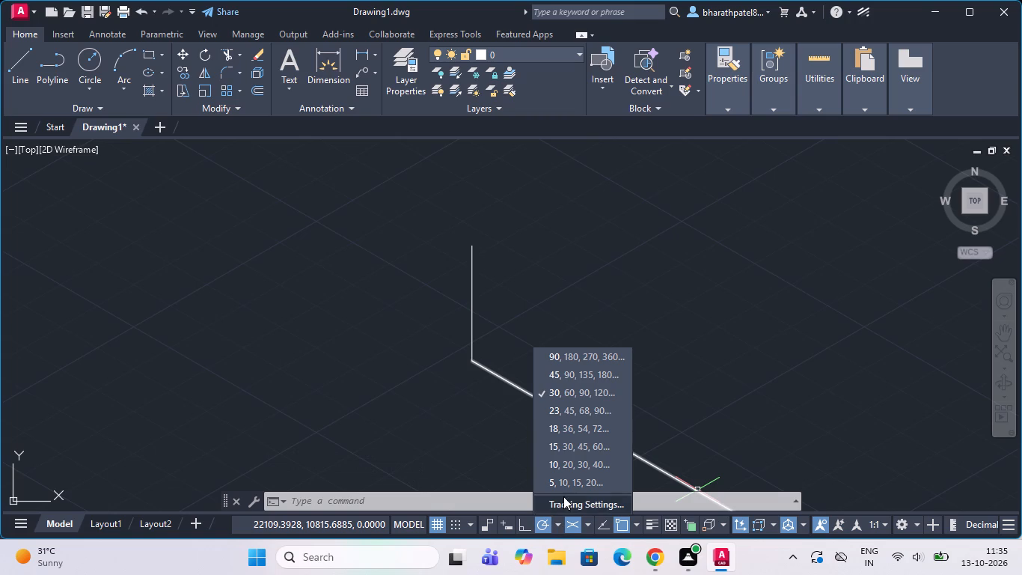
pyautogui.click(573, 466)
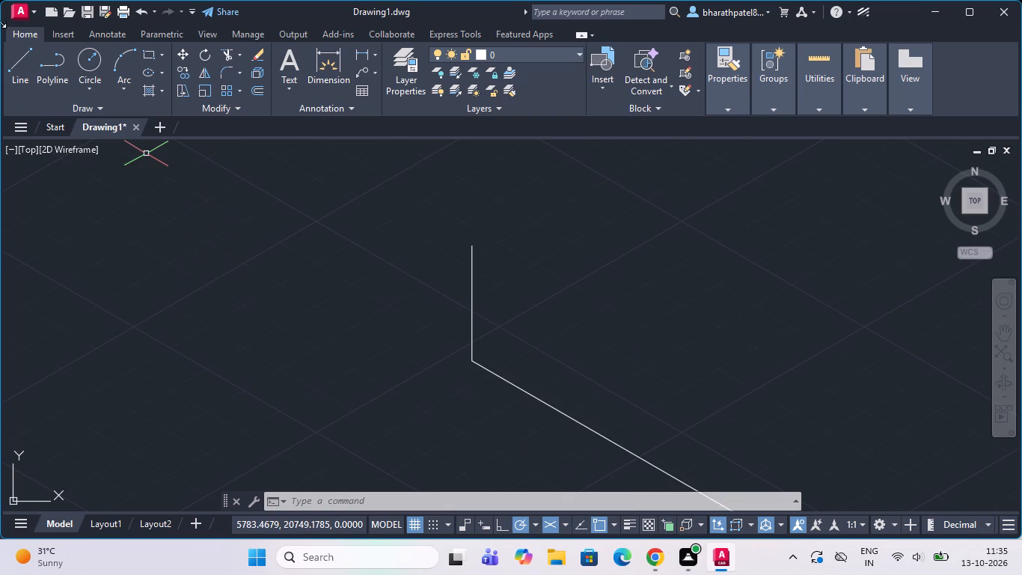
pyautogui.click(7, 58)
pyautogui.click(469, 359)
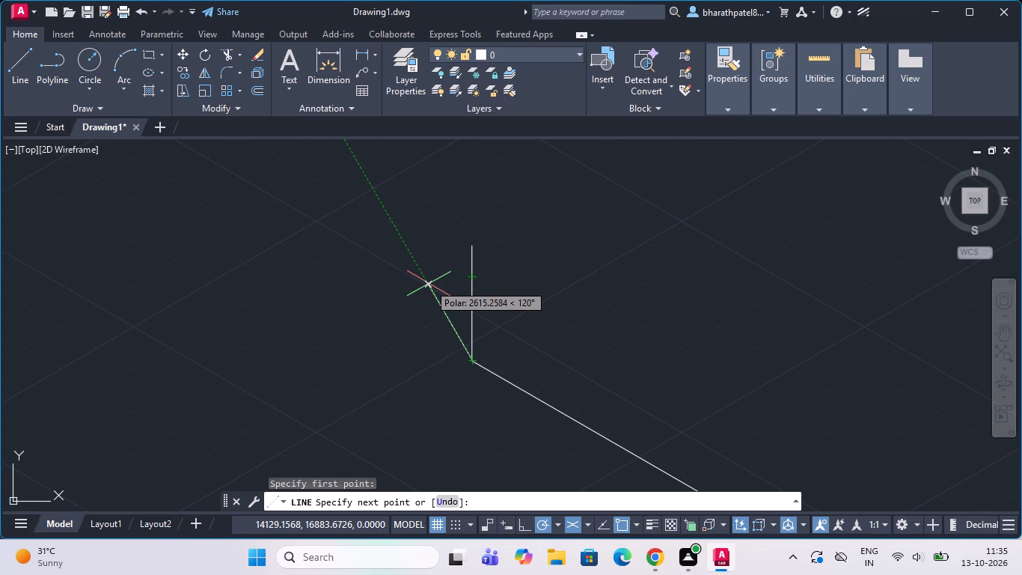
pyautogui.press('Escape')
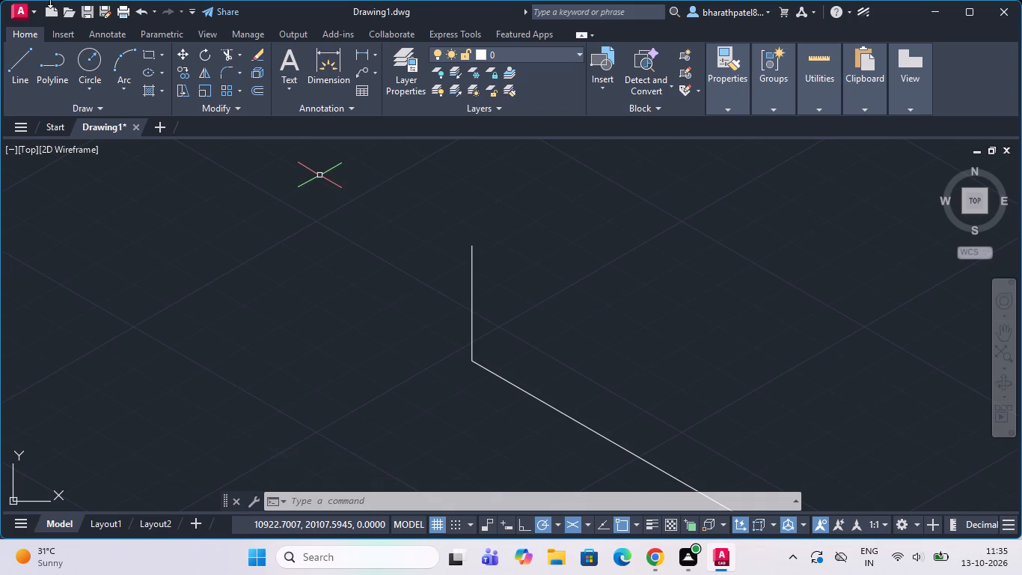
# Draw a line 30 units long at 115° from the corner where the vertical and 330° lines meet.
pyautogui.press('l')
pyautogui.press('Return')
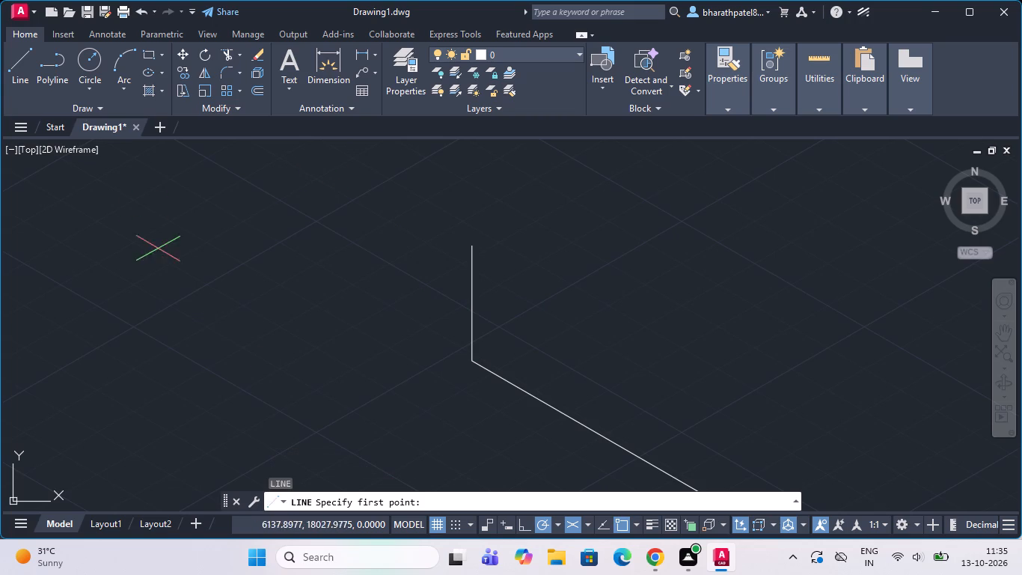
pyautogui.click(477, 365)
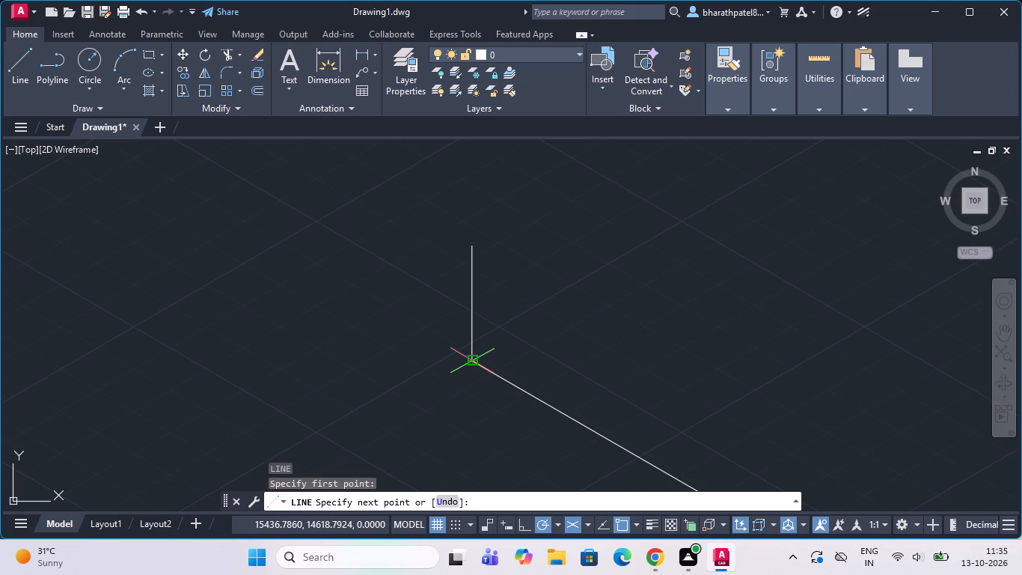
pyautogui.hotkey('shift', '@')
pyautogui.write('40')
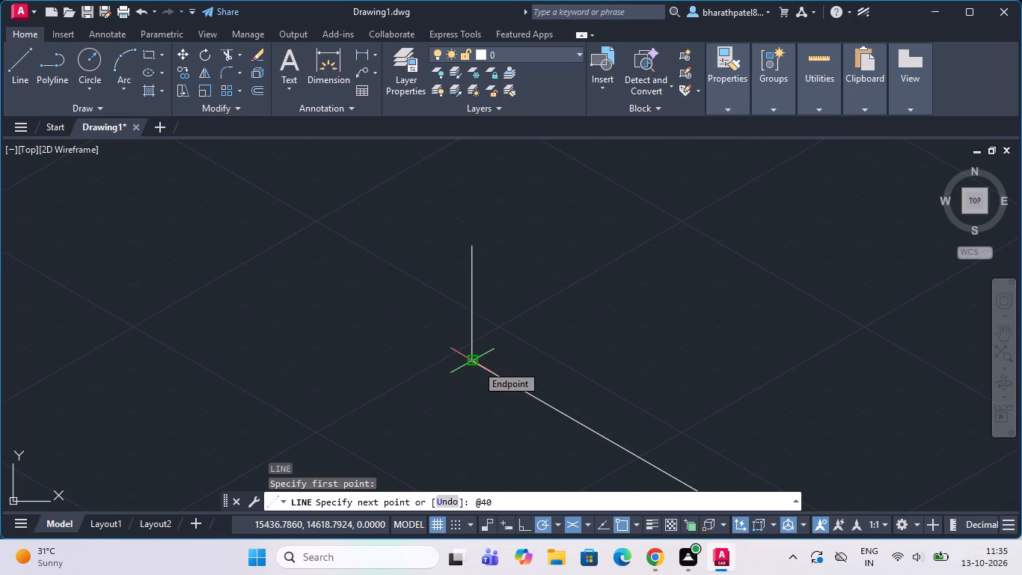
pyautogui.press('BackSpace')
pyautogui.press('BackSpace')
pyautogui.write('30')
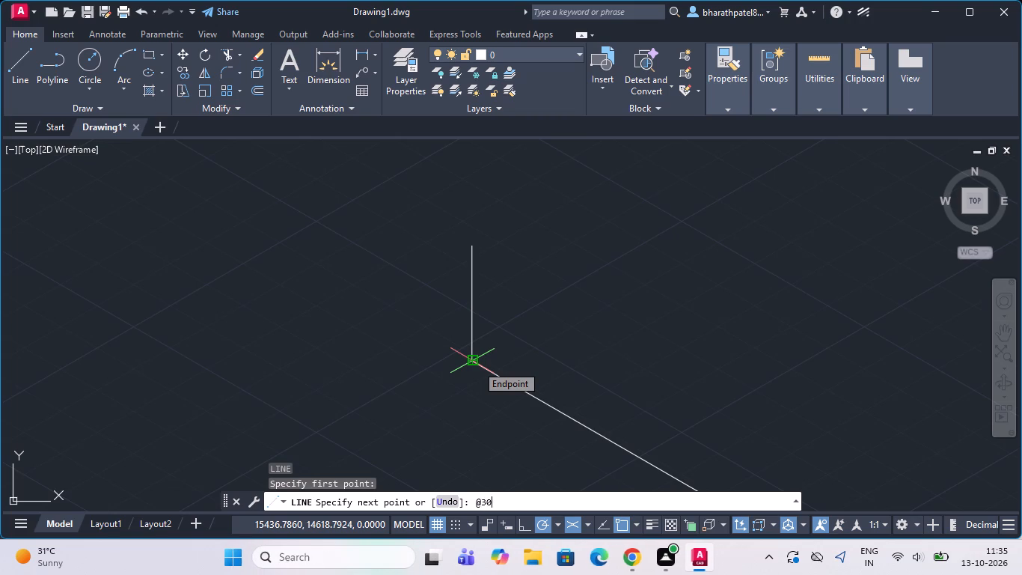
pyautogui.press('shift+less')
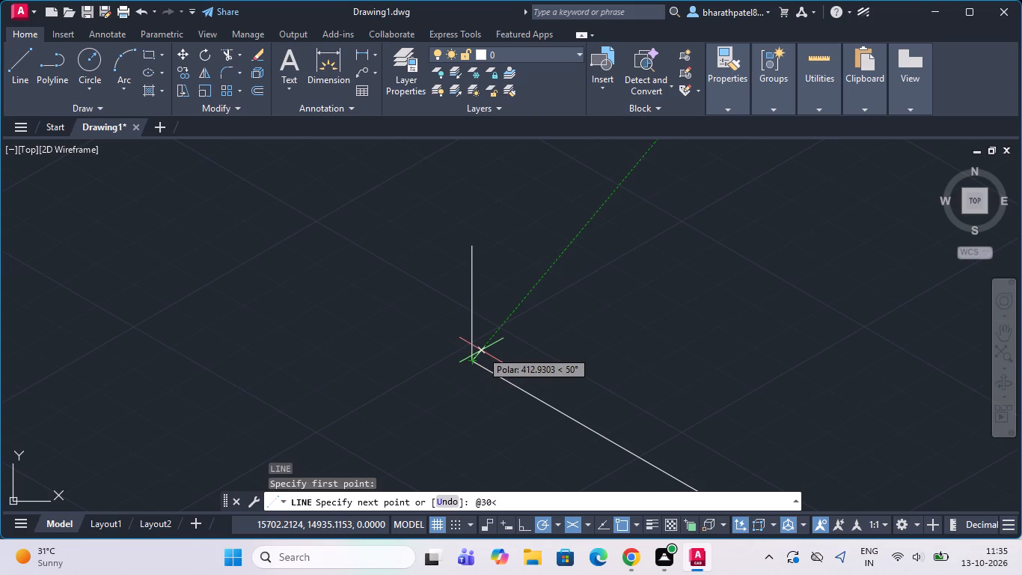
pyautogui.press('1')
pyautogui.press('1')
pyautogui.press('5')
pyautogui.press('Return')
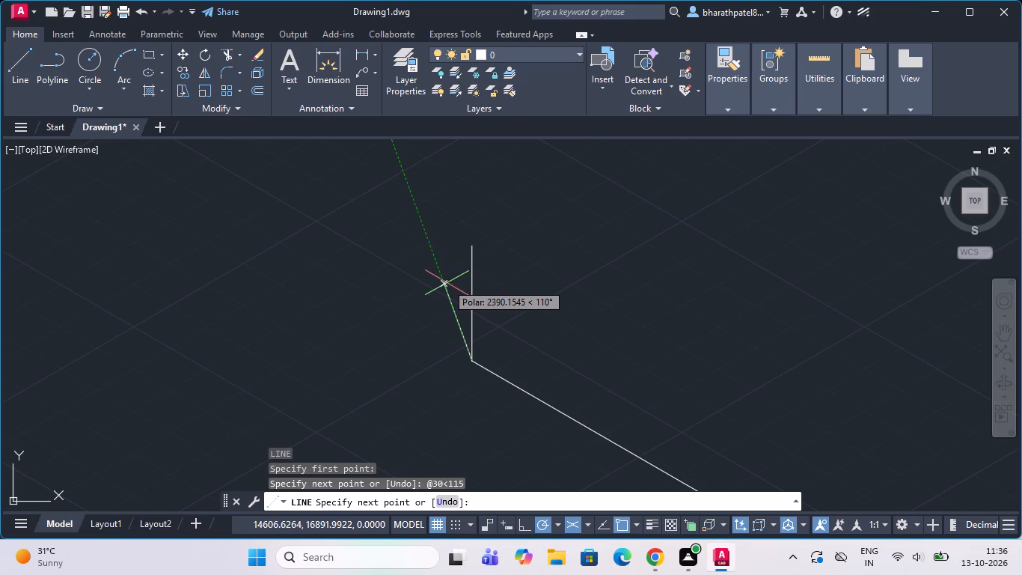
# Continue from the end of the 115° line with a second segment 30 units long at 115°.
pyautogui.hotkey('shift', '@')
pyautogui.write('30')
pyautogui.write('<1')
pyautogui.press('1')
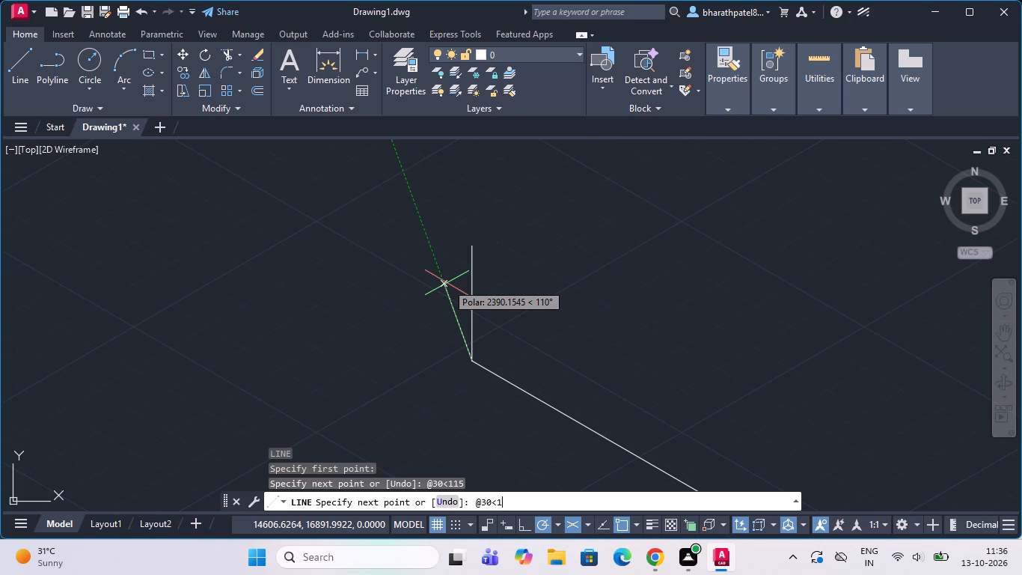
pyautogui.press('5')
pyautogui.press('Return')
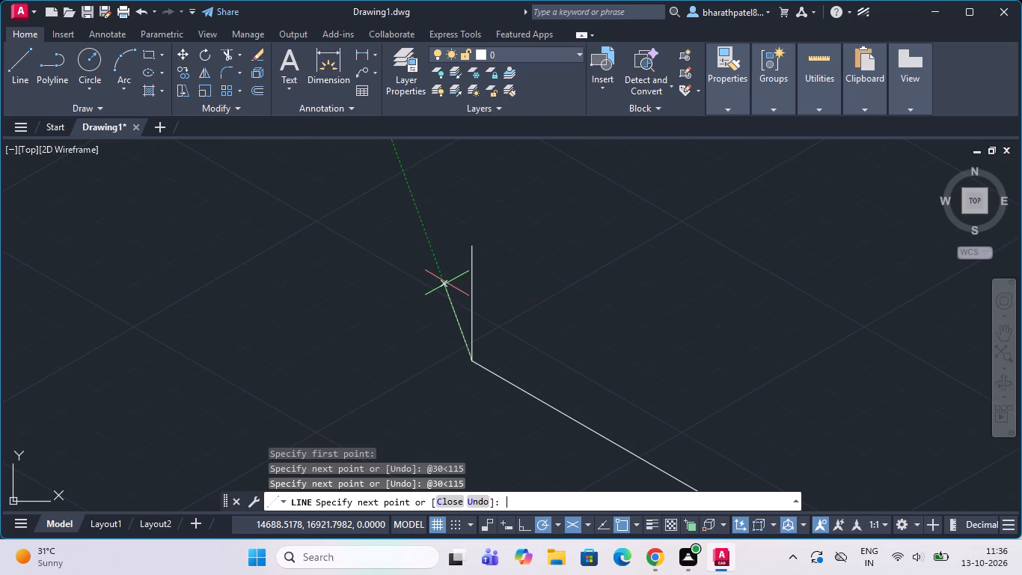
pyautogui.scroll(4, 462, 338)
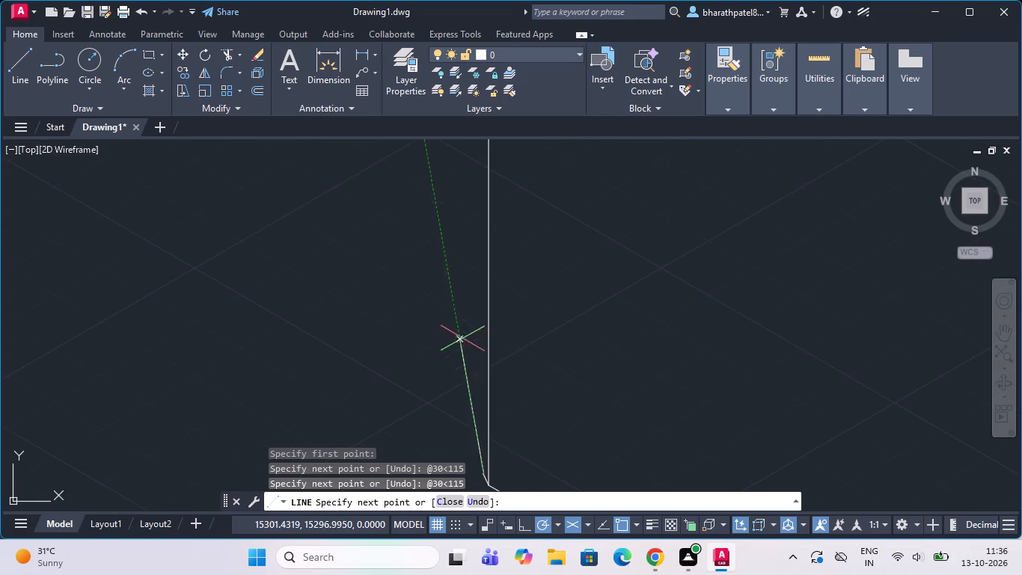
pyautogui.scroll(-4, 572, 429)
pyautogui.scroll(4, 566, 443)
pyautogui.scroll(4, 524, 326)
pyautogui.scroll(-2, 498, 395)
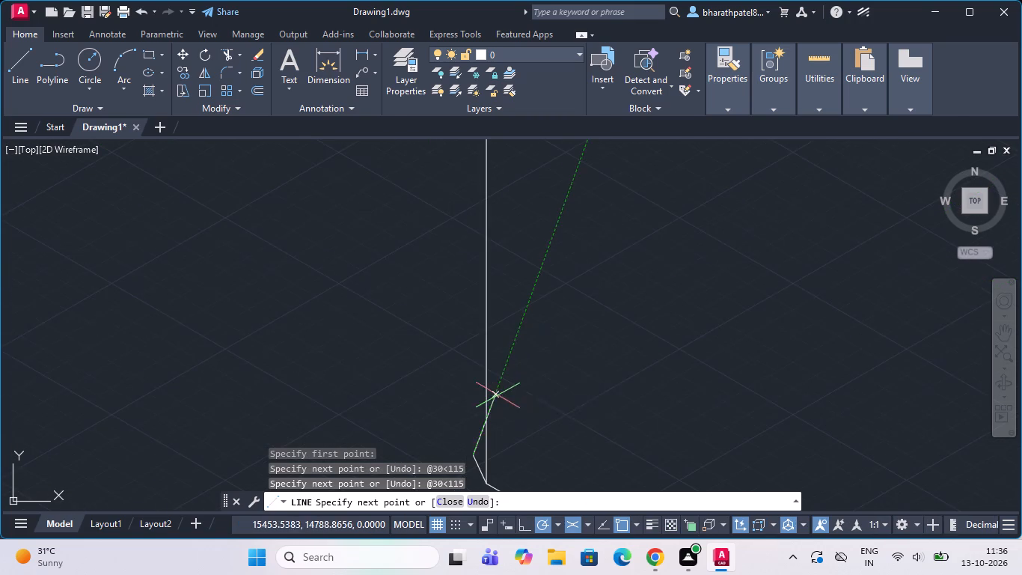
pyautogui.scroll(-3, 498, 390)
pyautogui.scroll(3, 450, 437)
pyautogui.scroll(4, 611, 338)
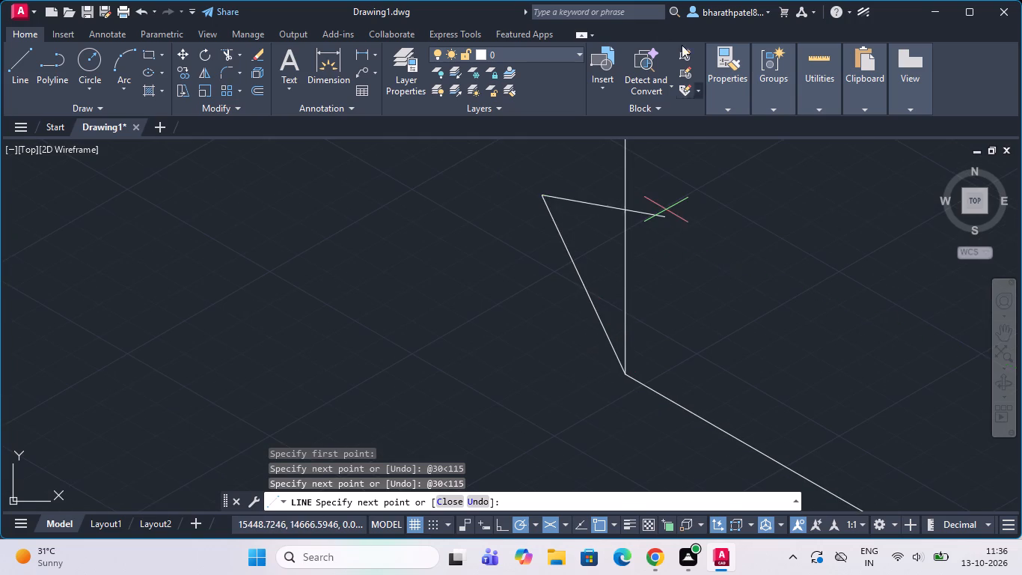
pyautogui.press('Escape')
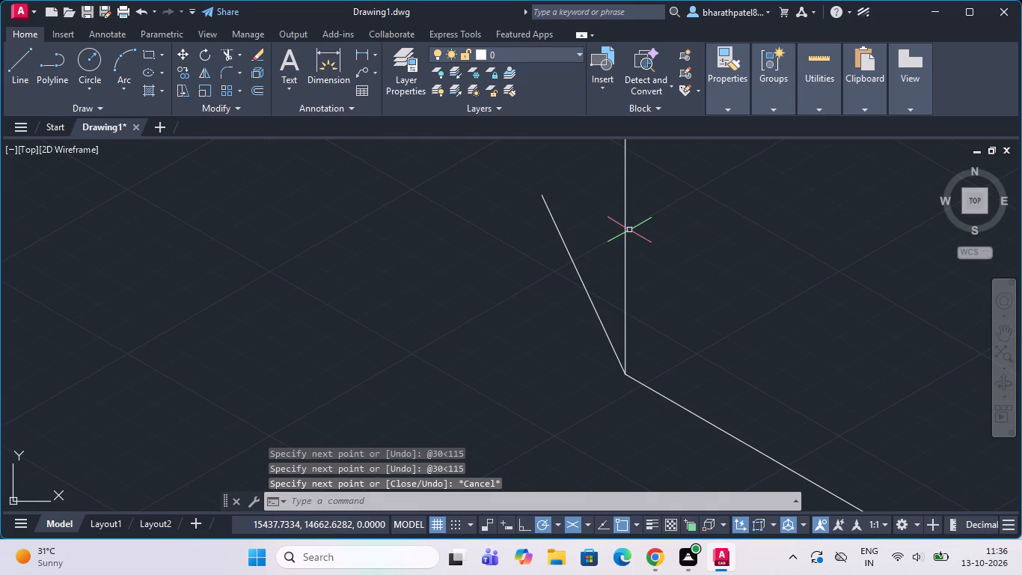
# Erase the long vertical line rising from the corner of the 330° line.
pyautogui.click(627, 220)
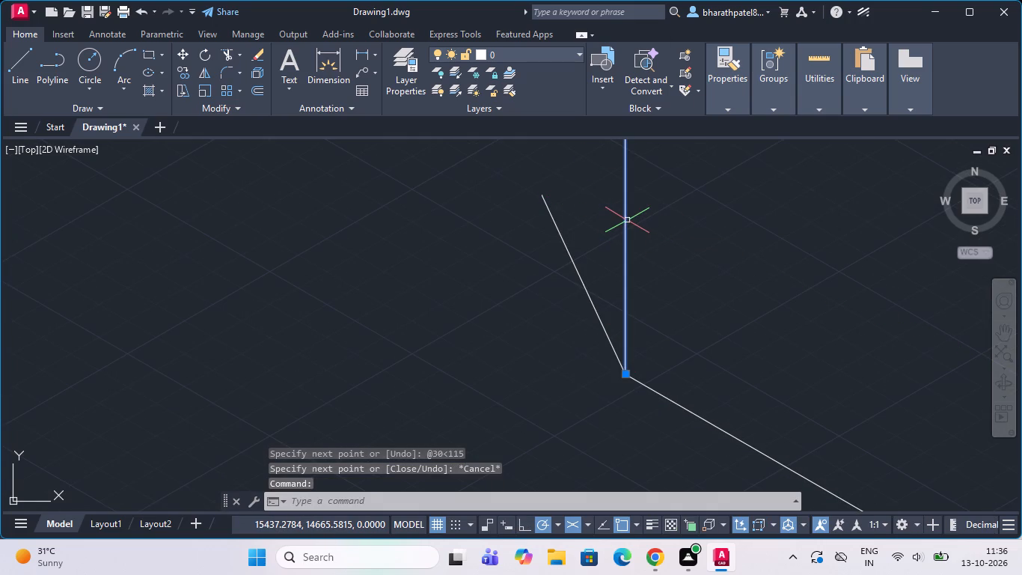
pyautogui.press('Delete')
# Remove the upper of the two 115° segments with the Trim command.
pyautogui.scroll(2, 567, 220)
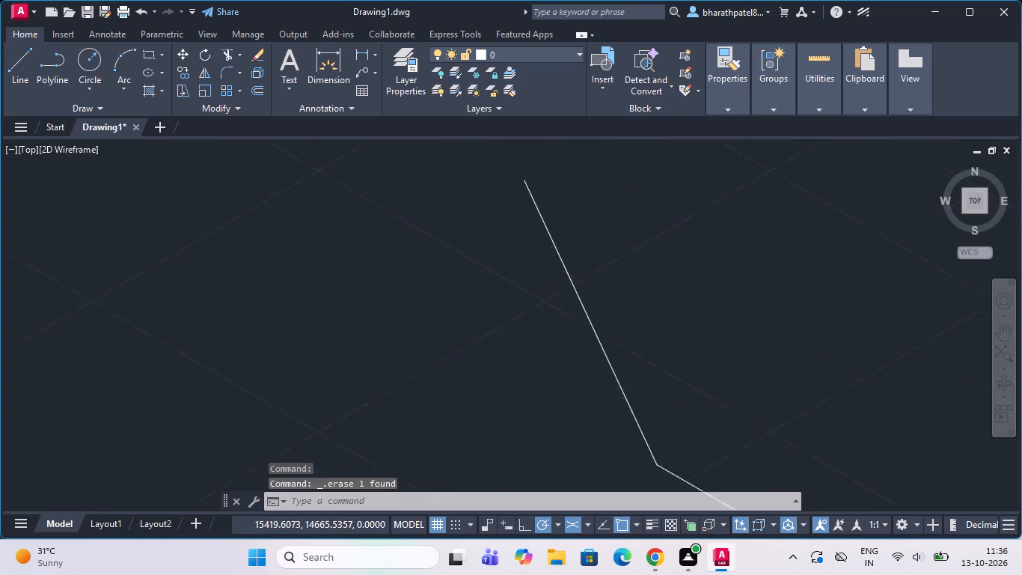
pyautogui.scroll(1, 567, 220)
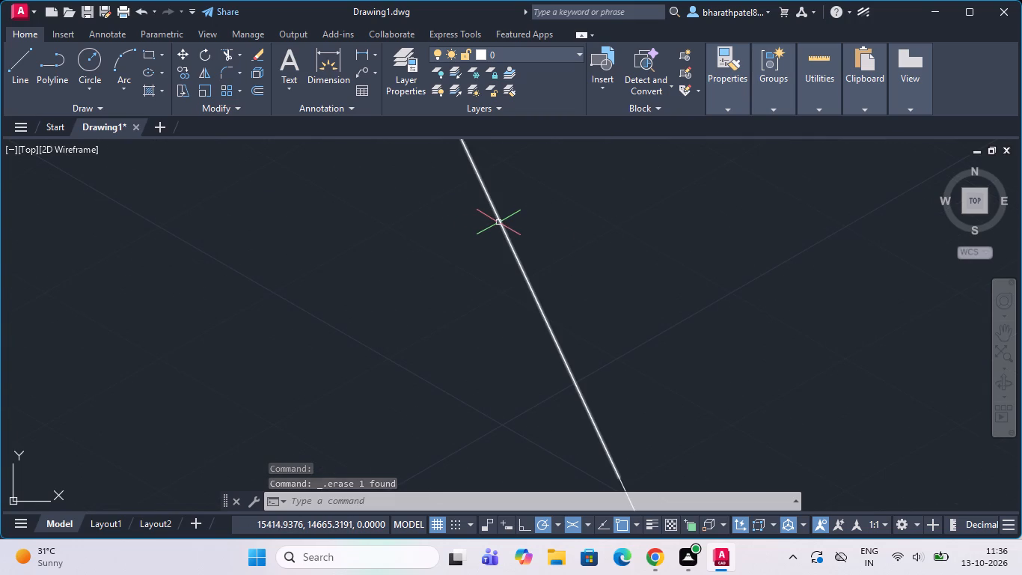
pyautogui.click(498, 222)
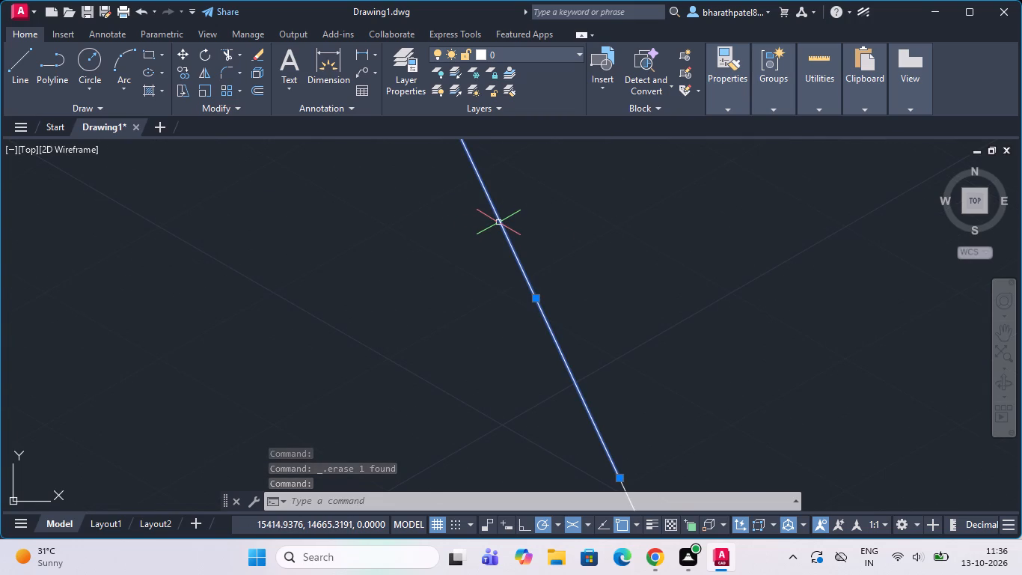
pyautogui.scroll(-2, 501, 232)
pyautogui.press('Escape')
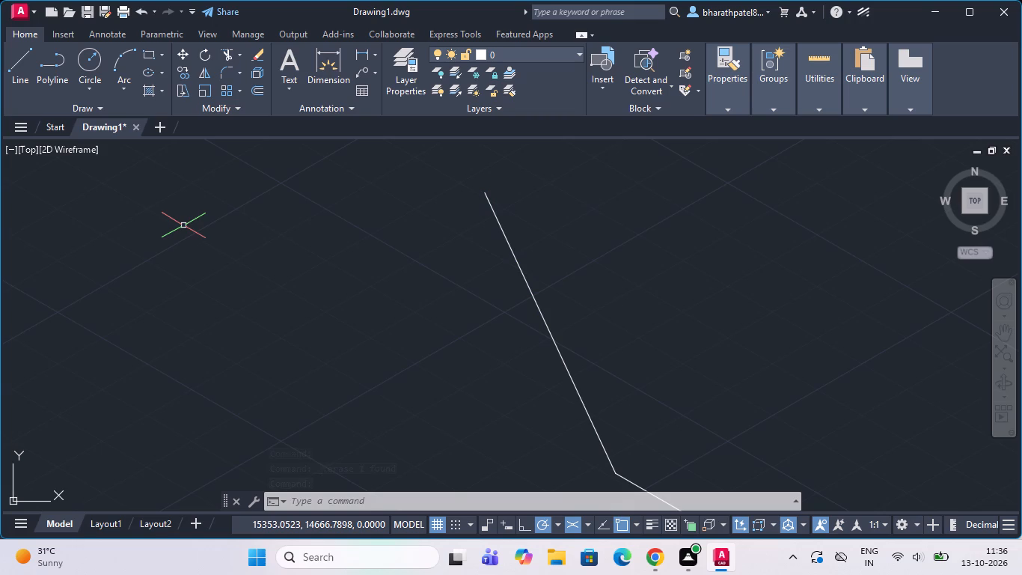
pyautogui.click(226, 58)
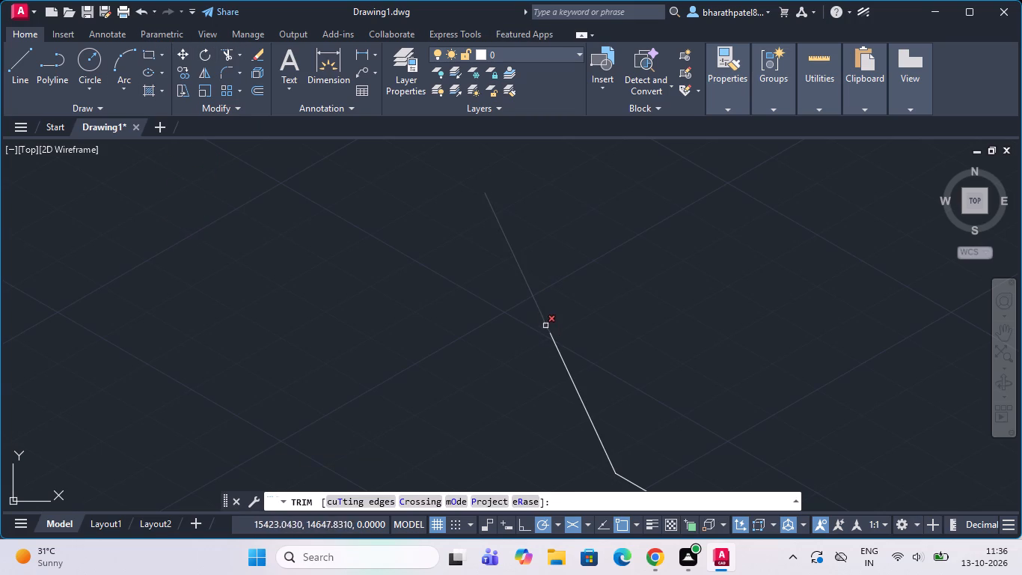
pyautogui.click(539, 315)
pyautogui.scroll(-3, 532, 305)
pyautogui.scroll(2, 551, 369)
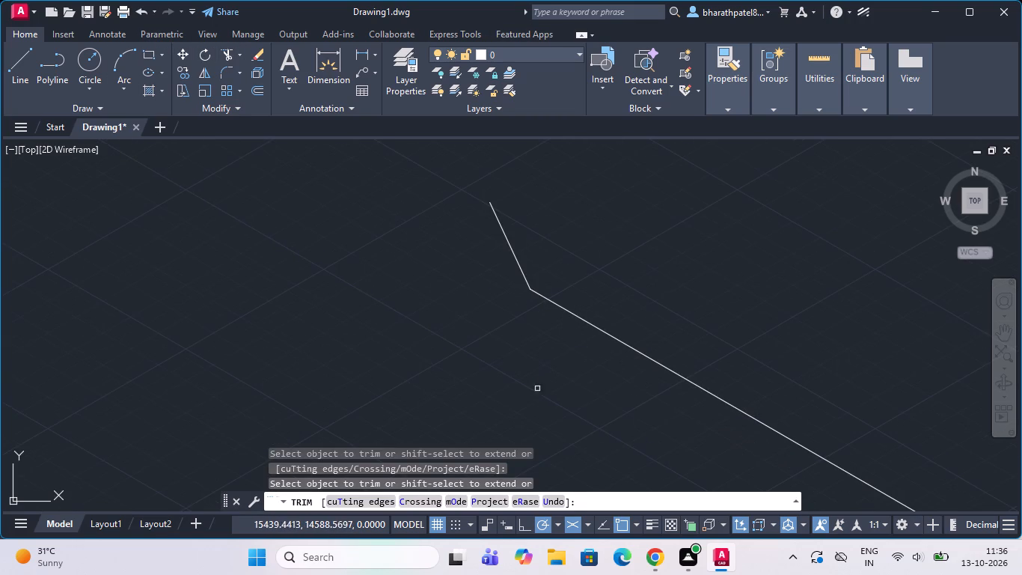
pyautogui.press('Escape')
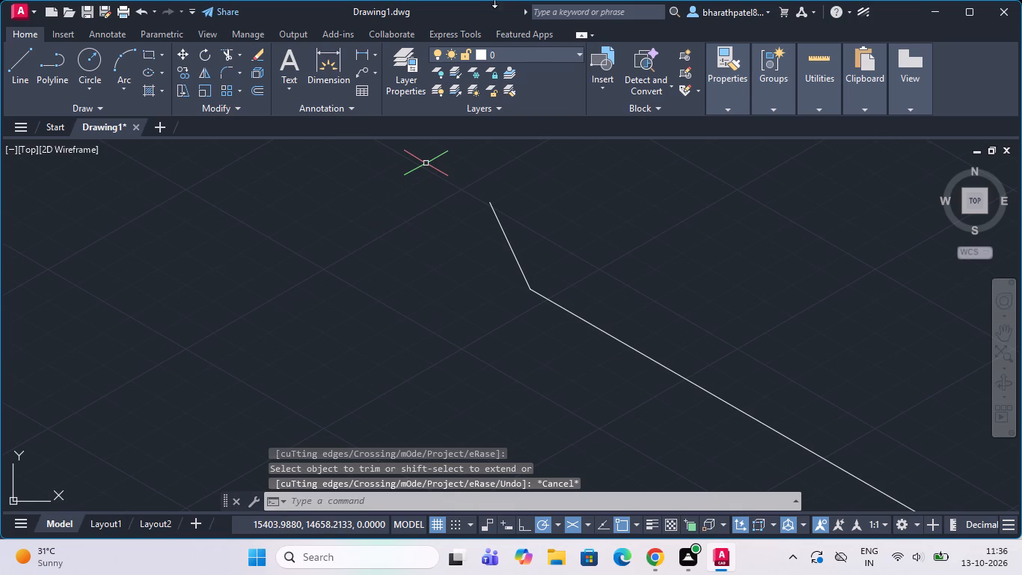
# Check the length of the 115° line with a temporary aligned dimension between its endpoints.
pyautogui.click(376, 52)
pyautogui.click(398, 108)
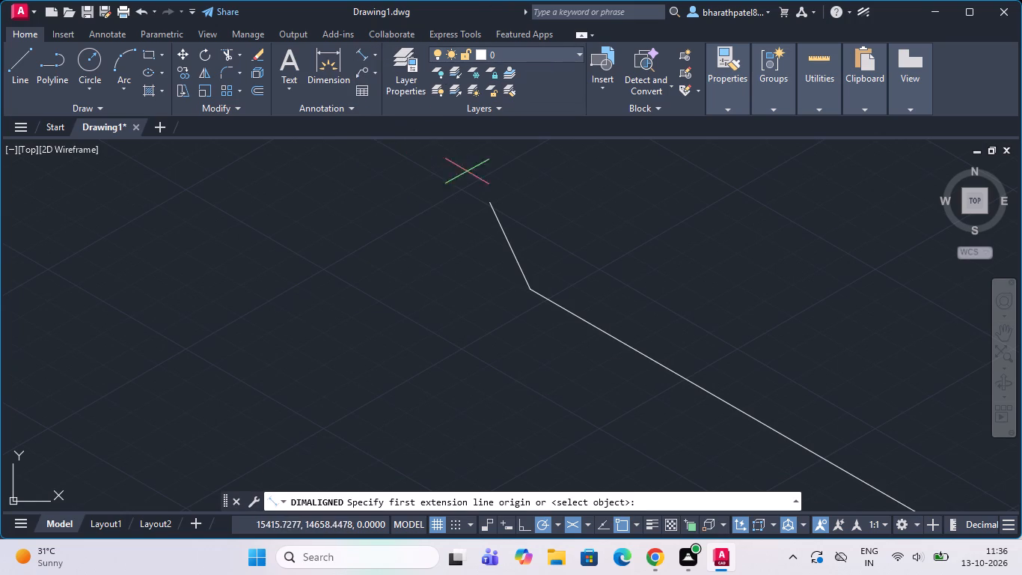
pyautogui.click(489, 203)
pyautogui.scroll(4, 510, 261)
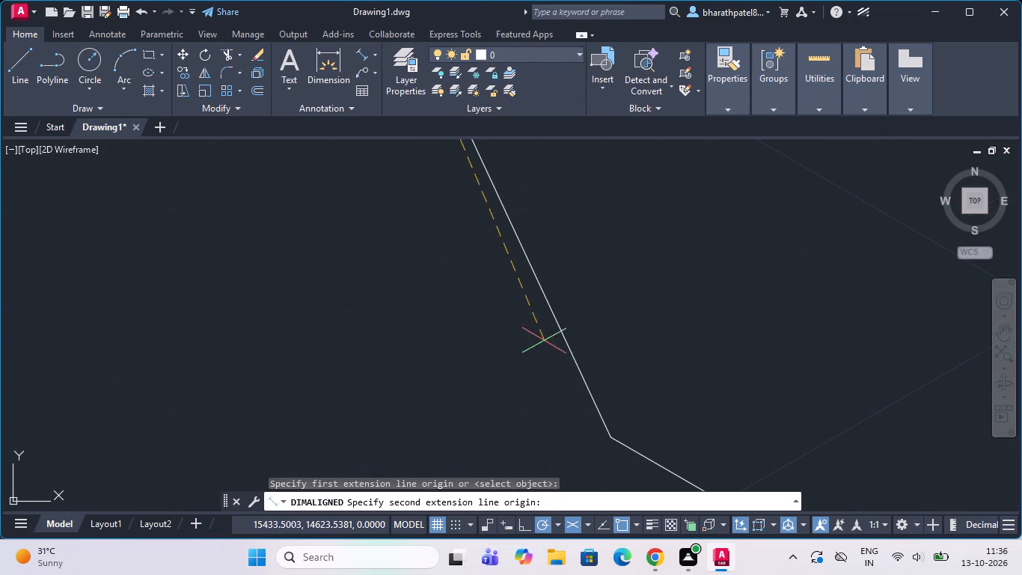
pyautogui.moveTo(612, 438); pyautogui.dragTo(592, 450)
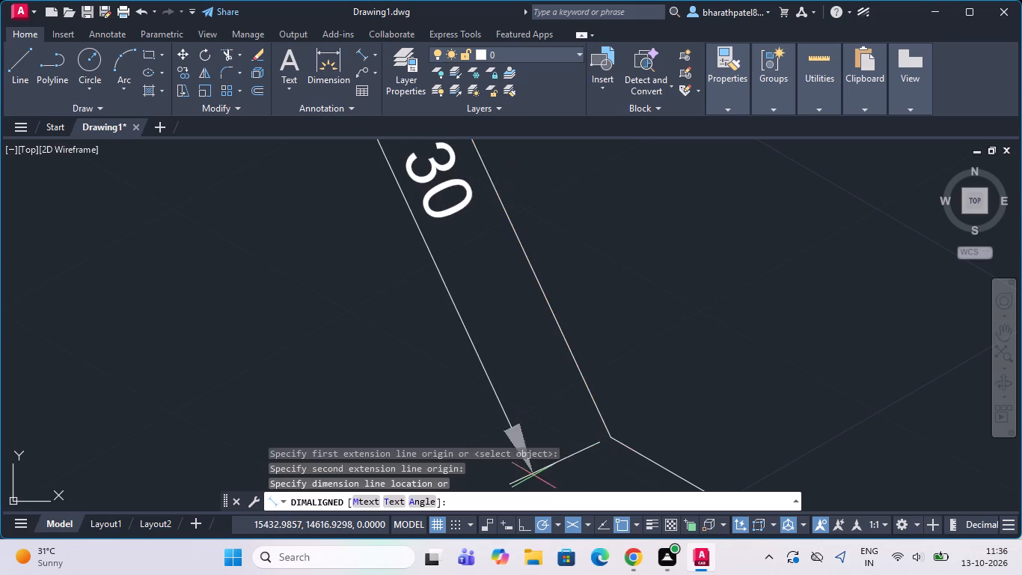
pyautogui.scroll(-3, 528, 468)
pyautogui.scroll(-2, 554, 375)
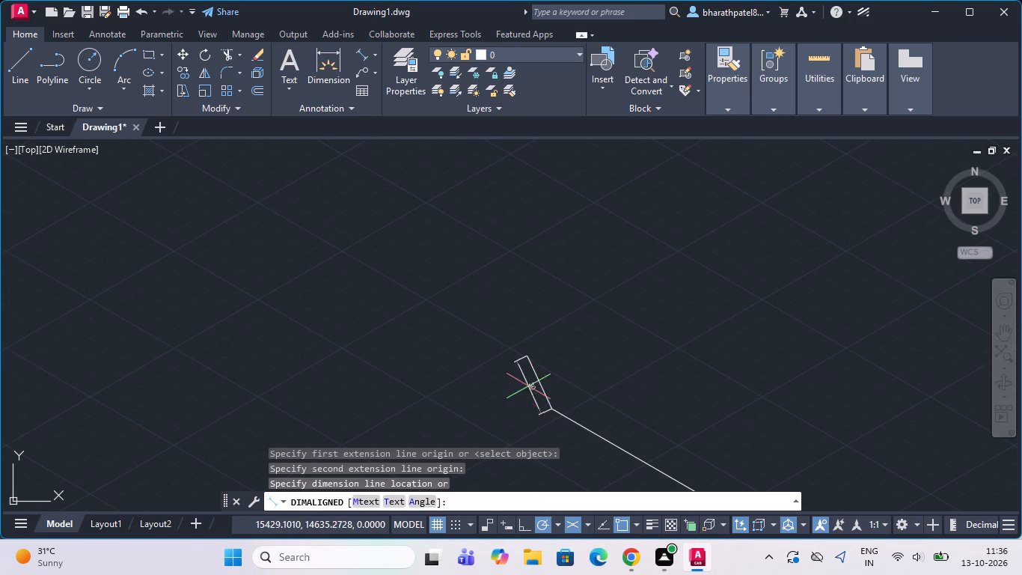
pyautogui.scroll(-2, 527, 331)
pyautogui.scroll(4, 532, 360)
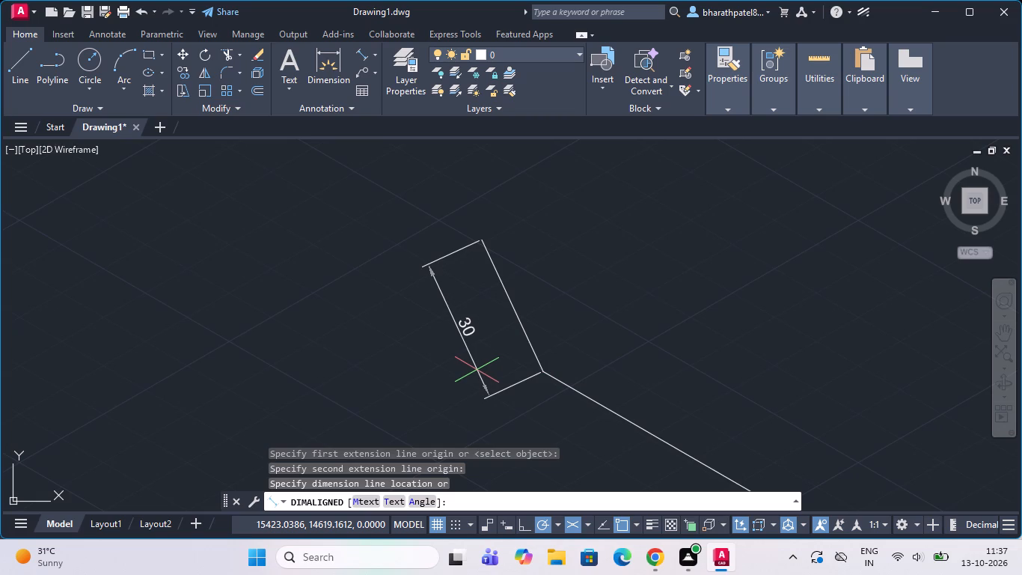
pyautogui.press('Escape')
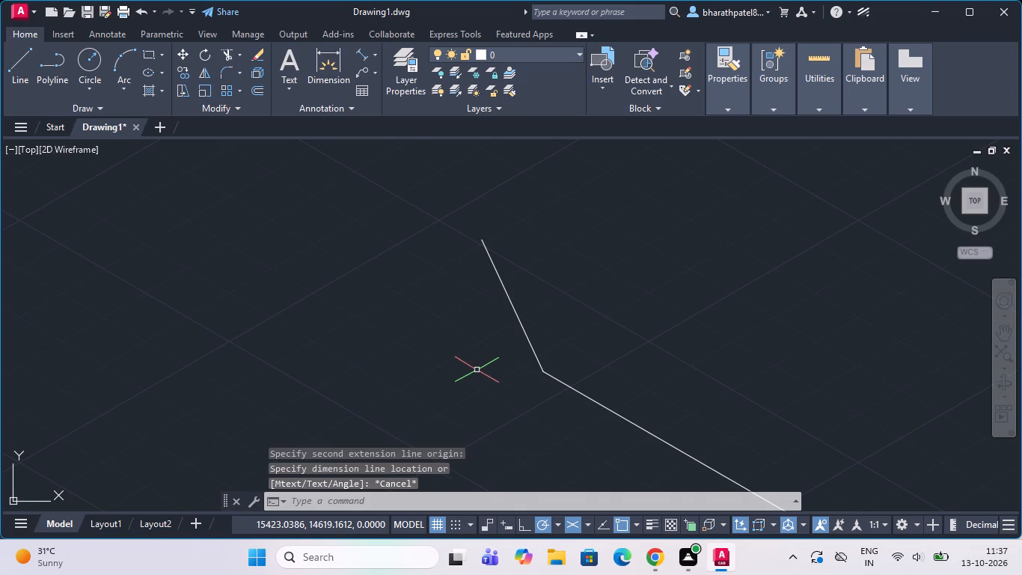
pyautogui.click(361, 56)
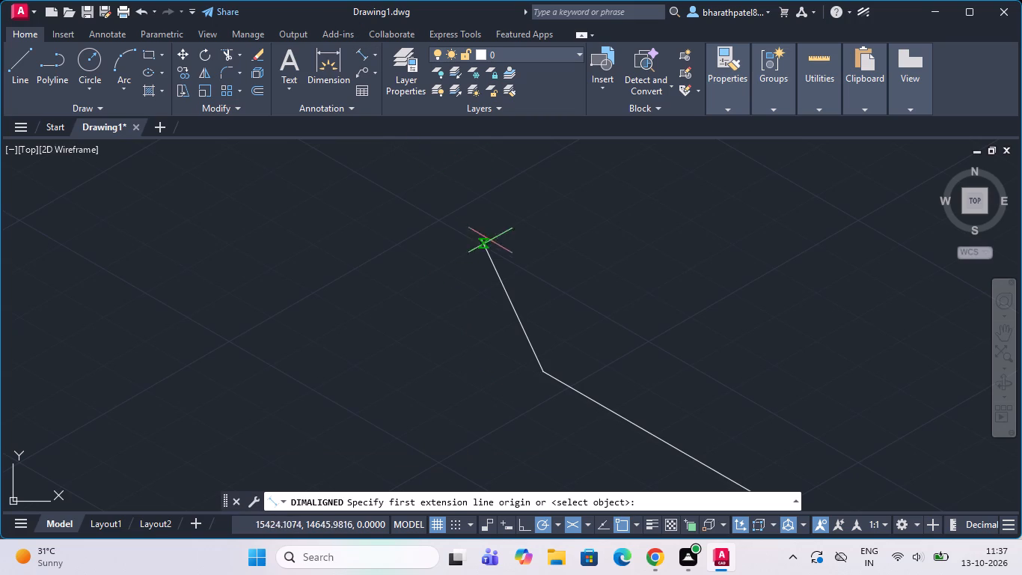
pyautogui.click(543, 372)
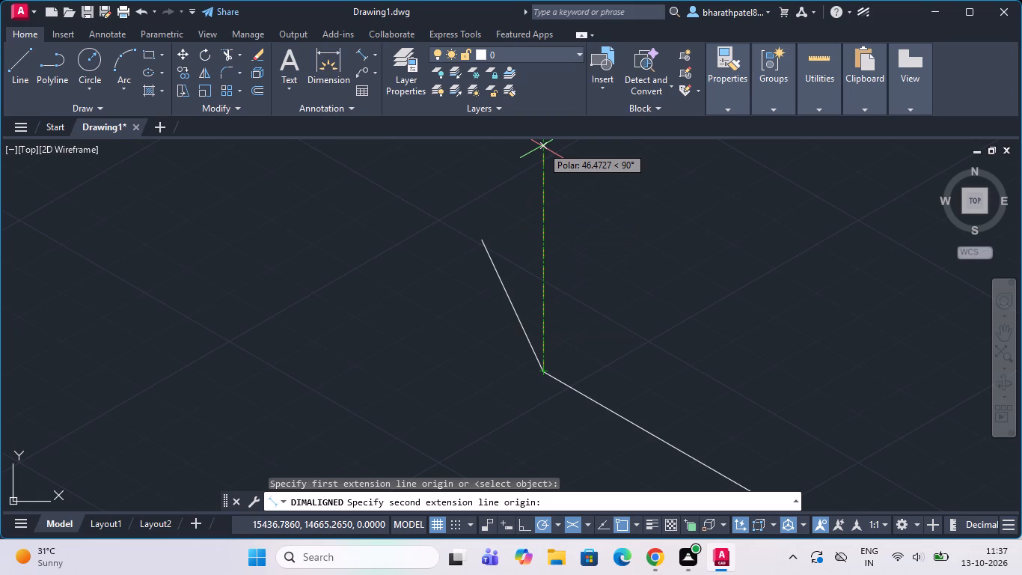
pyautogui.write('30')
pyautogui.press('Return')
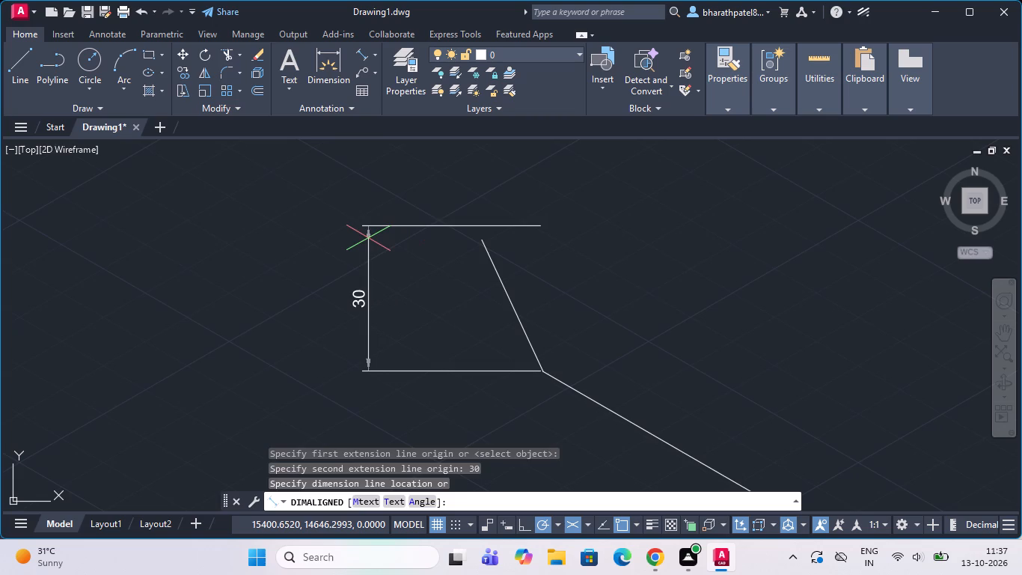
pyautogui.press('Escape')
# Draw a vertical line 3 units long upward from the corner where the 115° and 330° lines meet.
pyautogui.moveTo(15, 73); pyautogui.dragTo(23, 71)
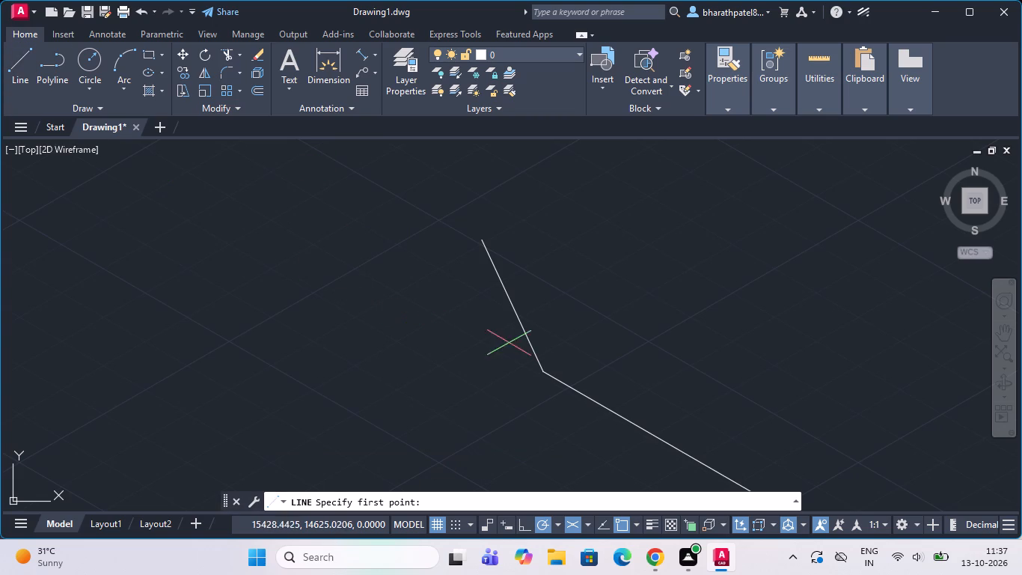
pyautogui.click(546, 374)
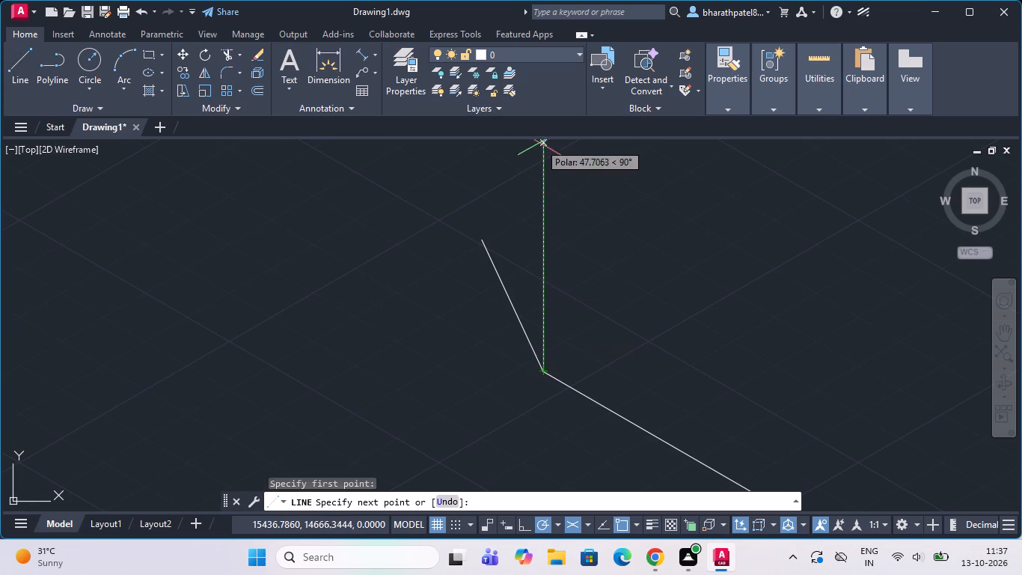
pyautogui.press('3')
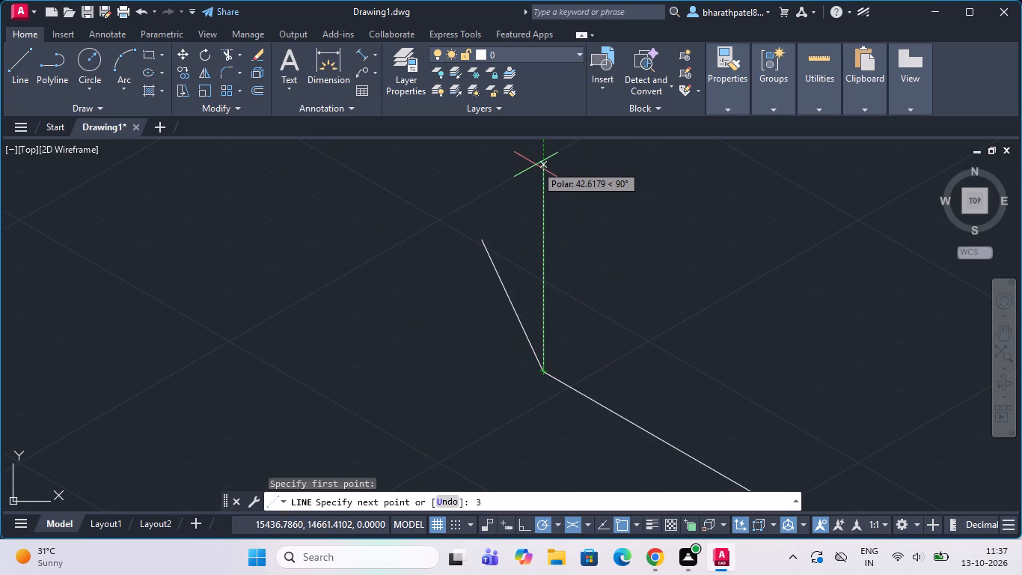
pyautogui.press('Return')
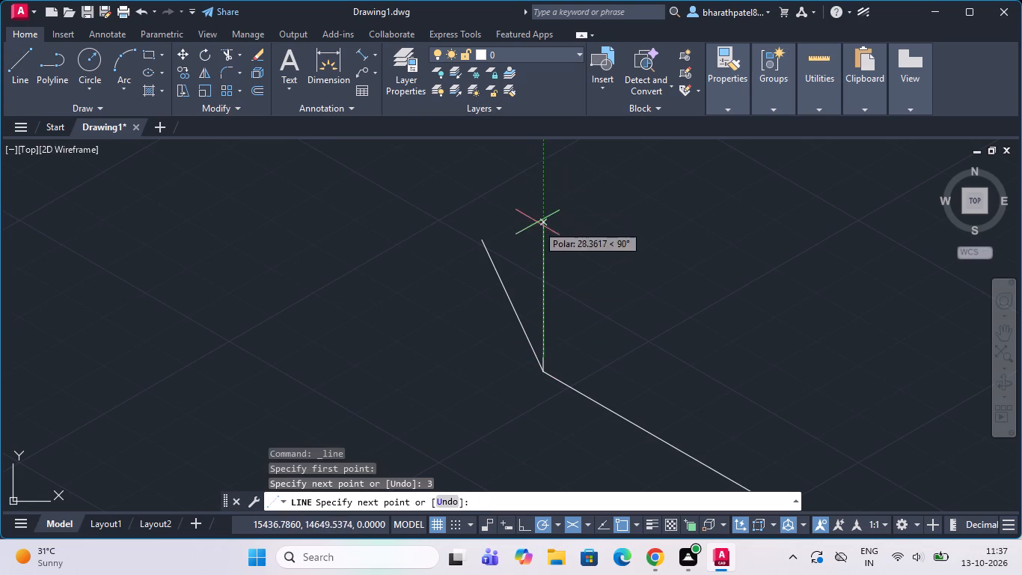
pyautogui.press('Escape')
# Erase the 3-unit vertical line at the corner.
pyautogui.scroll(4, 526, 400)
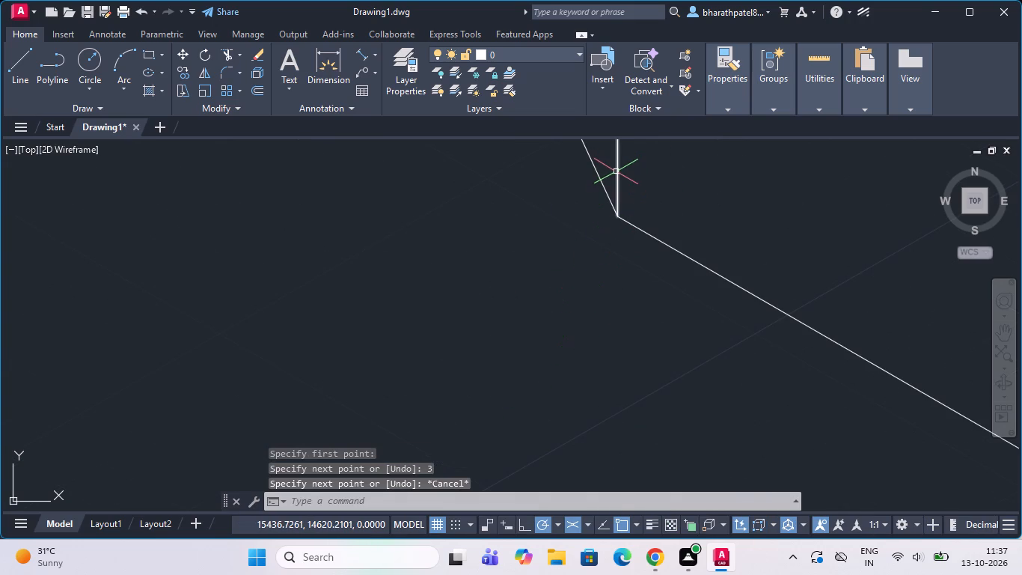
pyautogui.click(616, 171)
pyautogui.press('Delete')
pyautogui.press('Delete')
# Draw a vertical line 30 units long upward from the corner where the 115° and 330° lines meet.
pyautogui.scroll(-3, 617, 140)
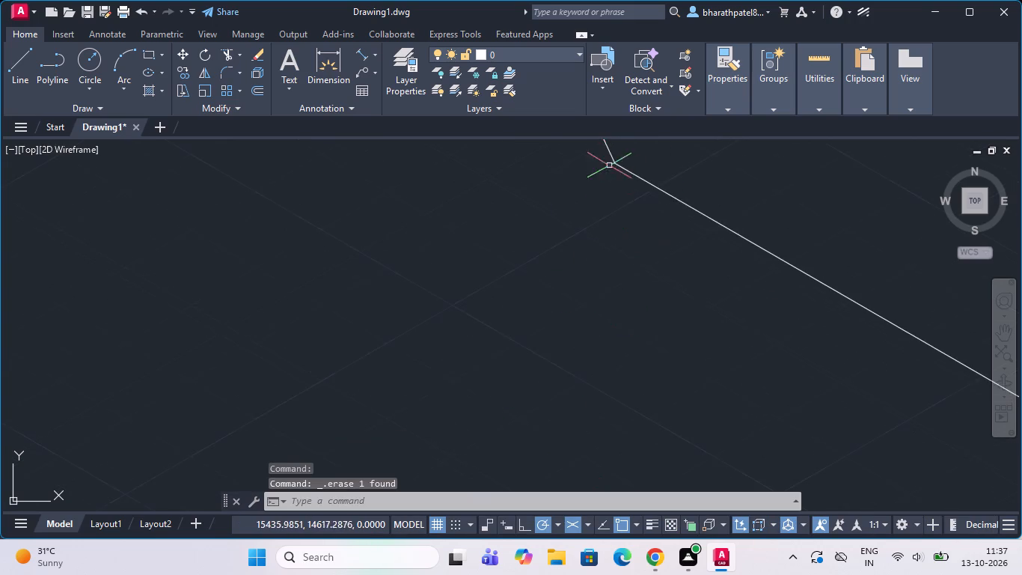
pyautogui.scroll(-2, 595, 283)
pyautogui.scroll(1, 616, 243)
pyautogui.scroll(-2, 592, 217)
pyautogui.scroll(3, 611, 216)
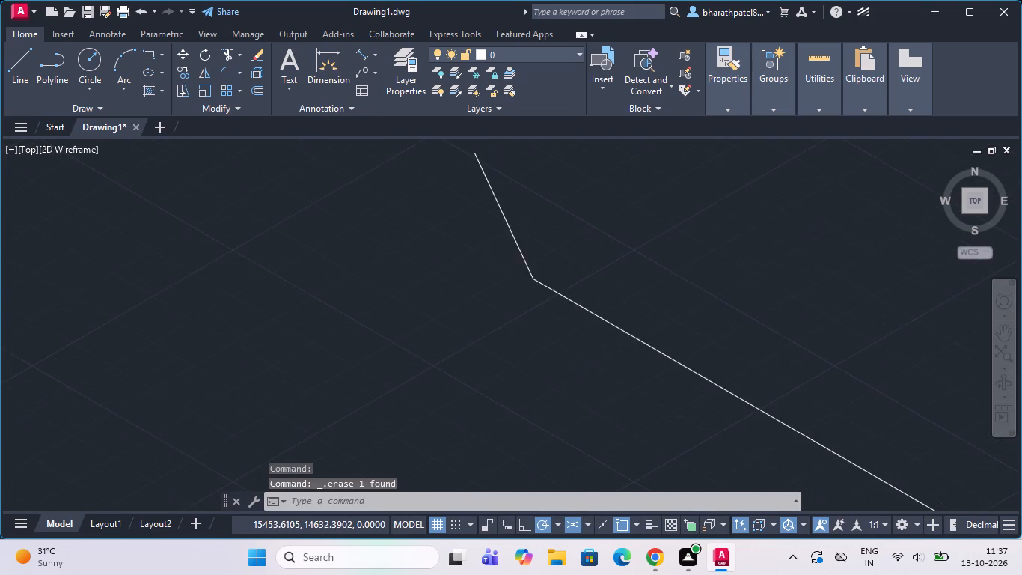
pyautogui.click(16, 60)
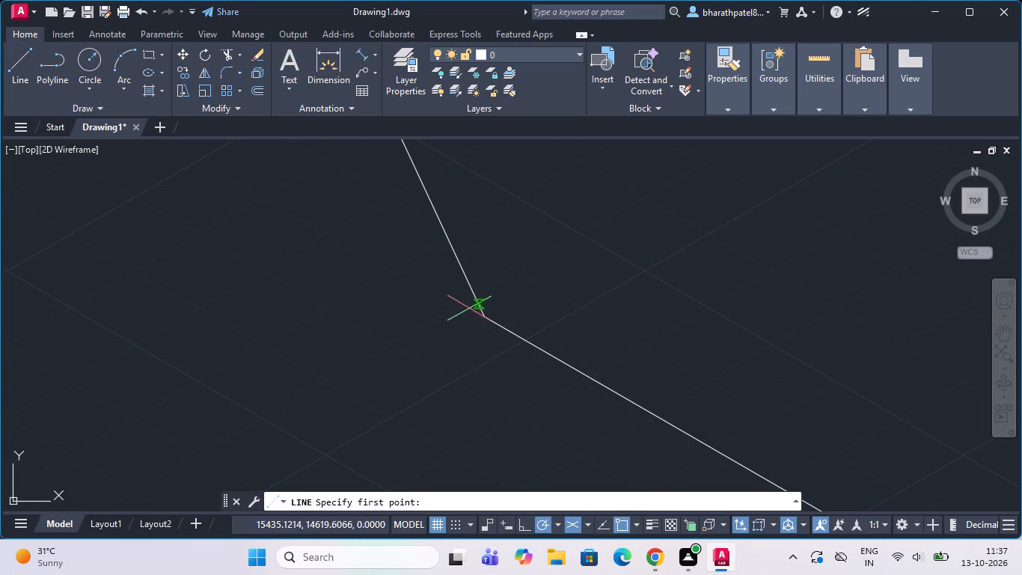
pyautogui.click(486, 316)
pyautogui.scroll(-3, 486, 353)
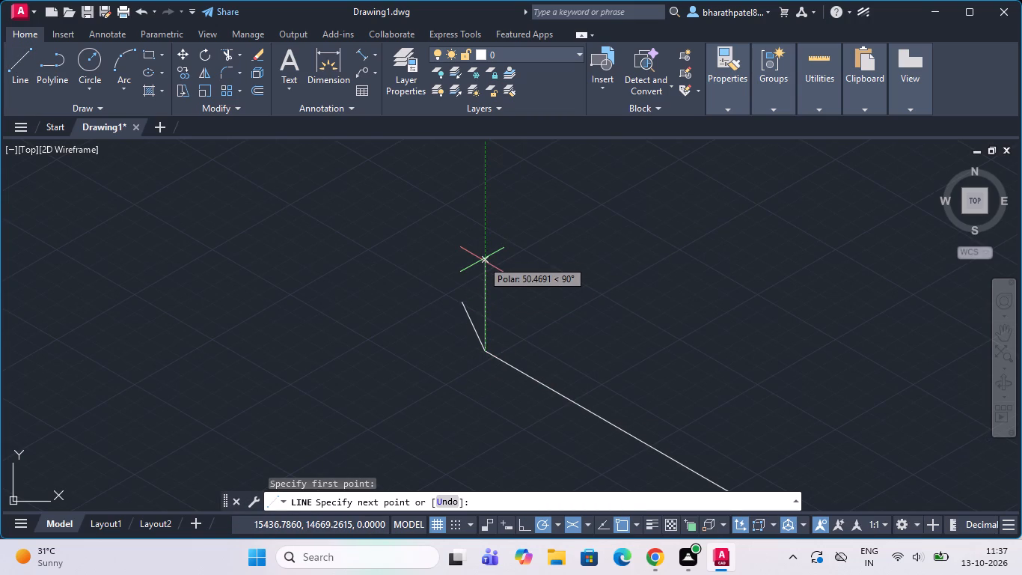
pyautogui.write('30')
pyautogui.press('Return')
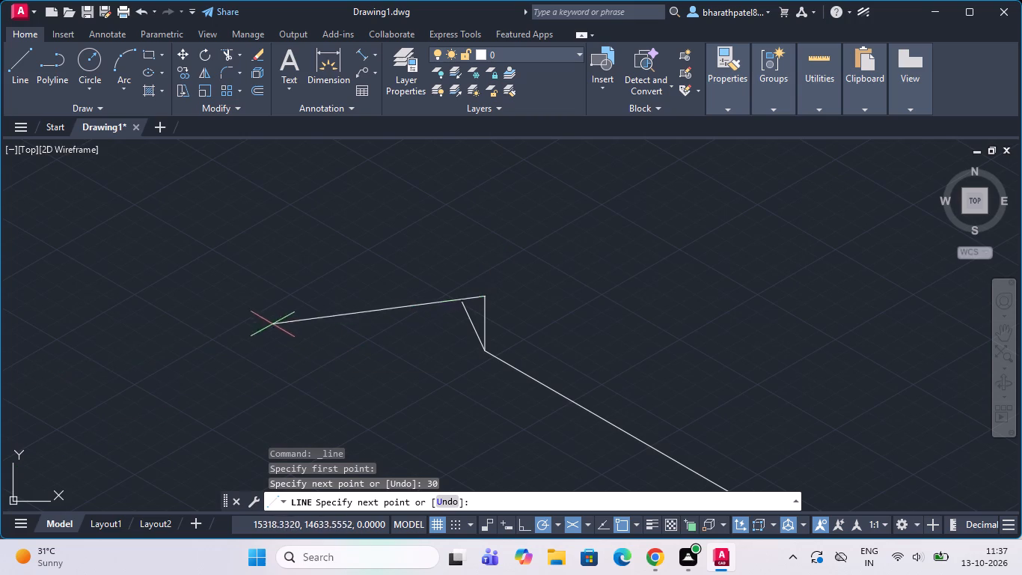
# Continue the line from the top of the vertical at 150° for about 39 units and end the Line command.
pyautogui.scroll(3, 413, 270)
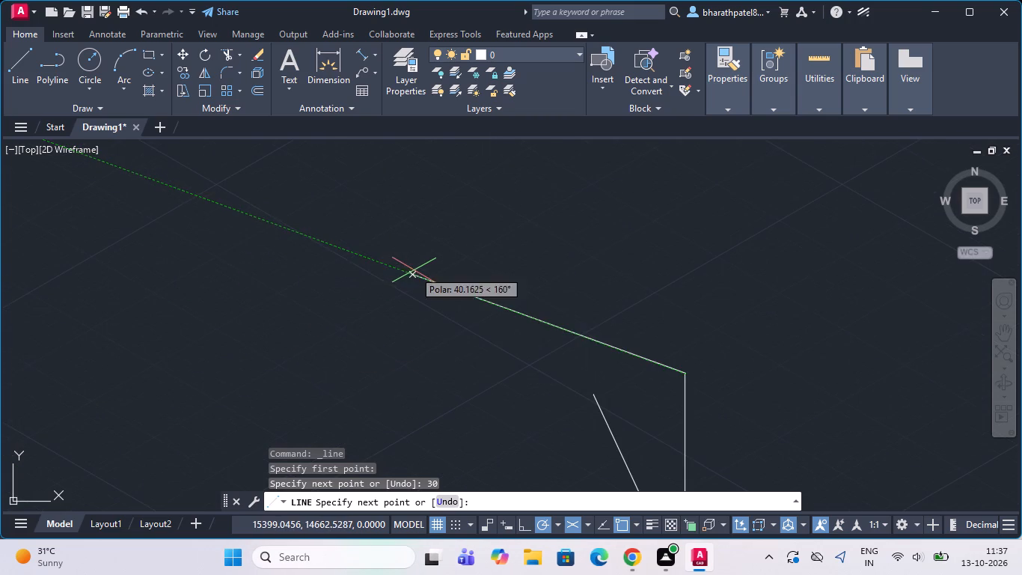
pyautogui.scroll(-1, 439, 238)
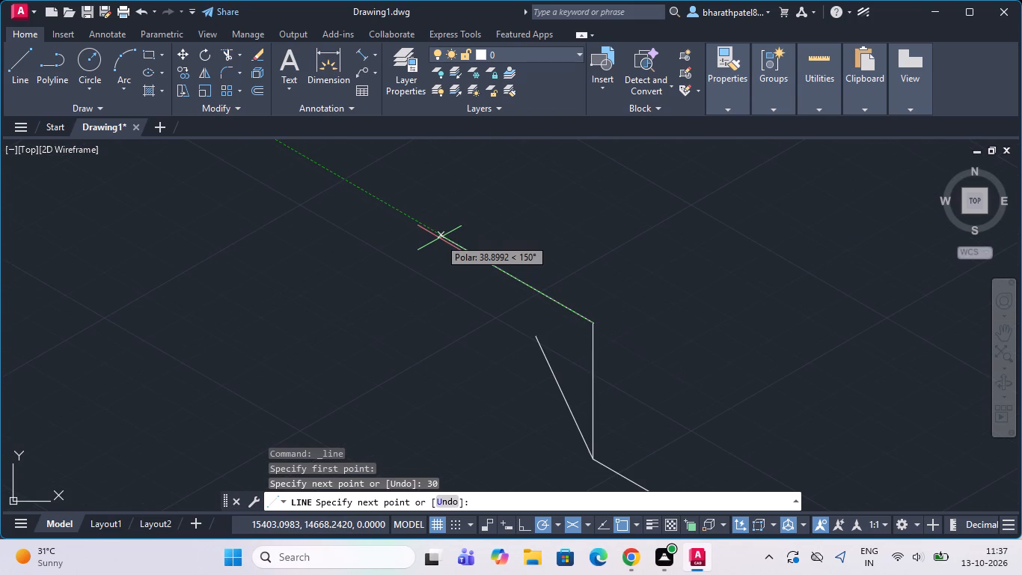
pyautogui.click(439, 238)
pyautogui.scroll(-3, 439, 238)
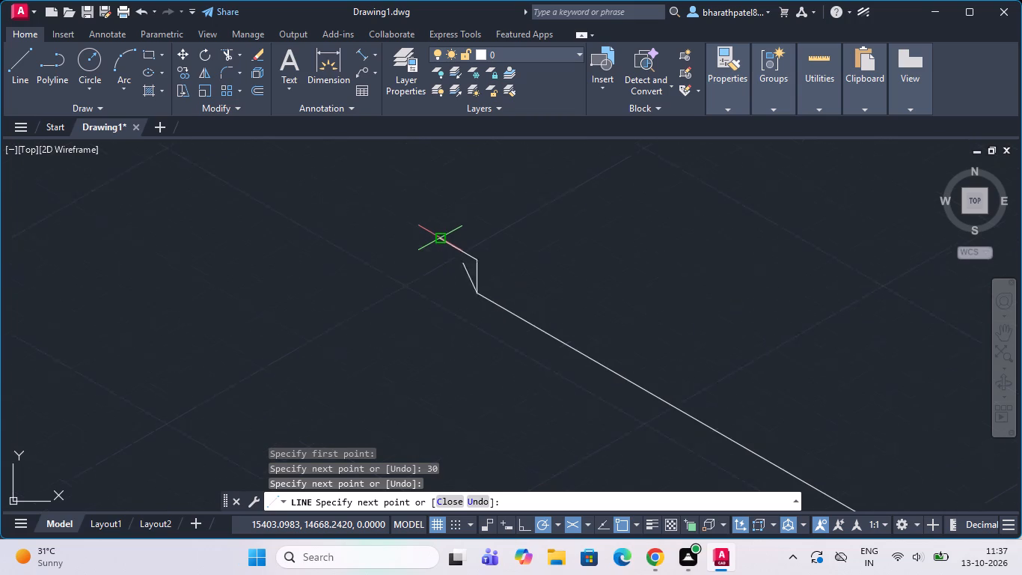
pyautogui.scroll(-1, 439, 238)
pyautogui.press('Escape')
pyautogui.press('Escape')
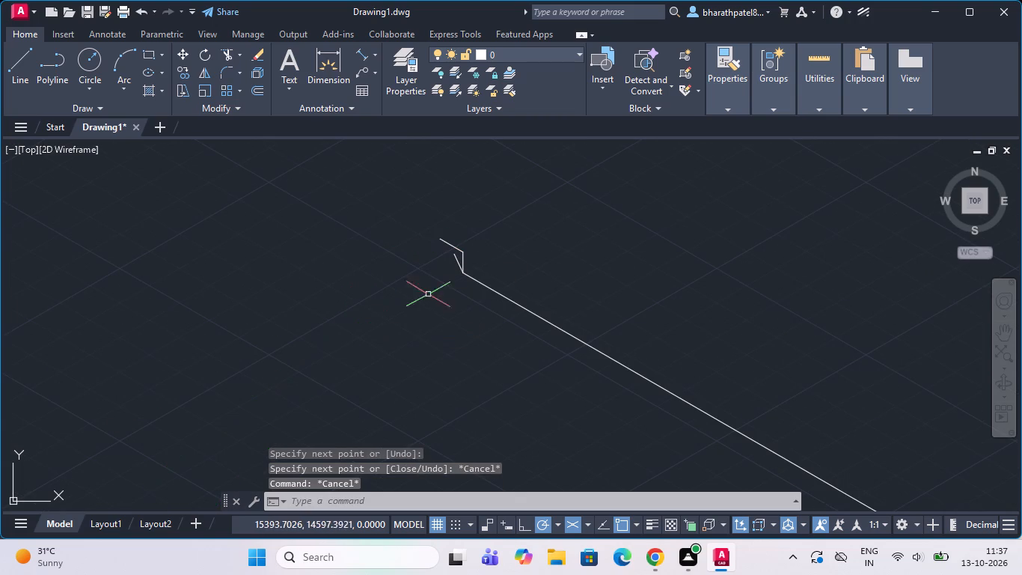
# Check the length of the vertical line with a temporary aligned dimension between its endpoints.
pyautogui.scroll(4, 442, 258)
pyautogui.scroll(-2, 441, 283)
pyautogui.scroll(2, 449, 235)
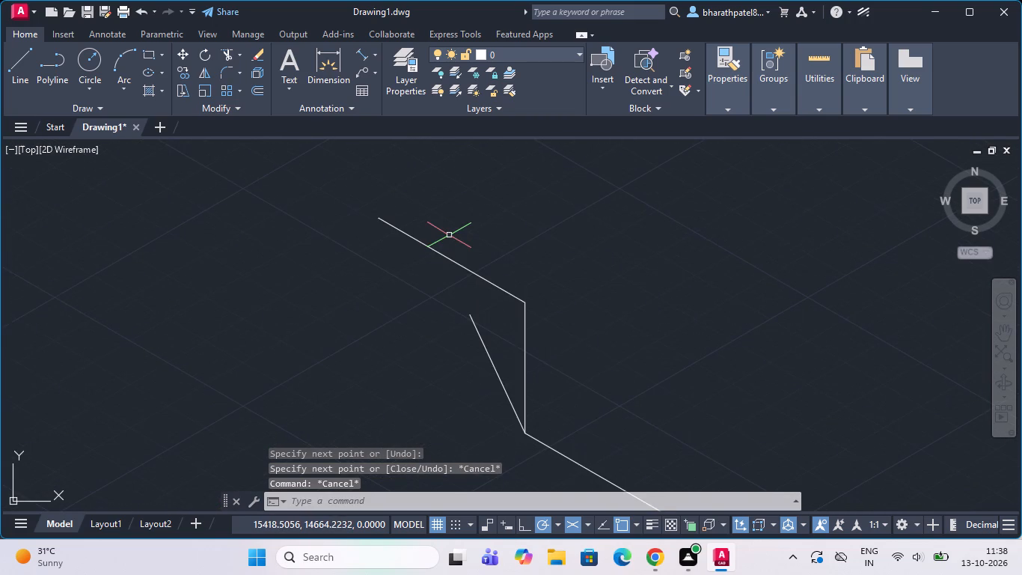
pyautogui.click(364, 49)
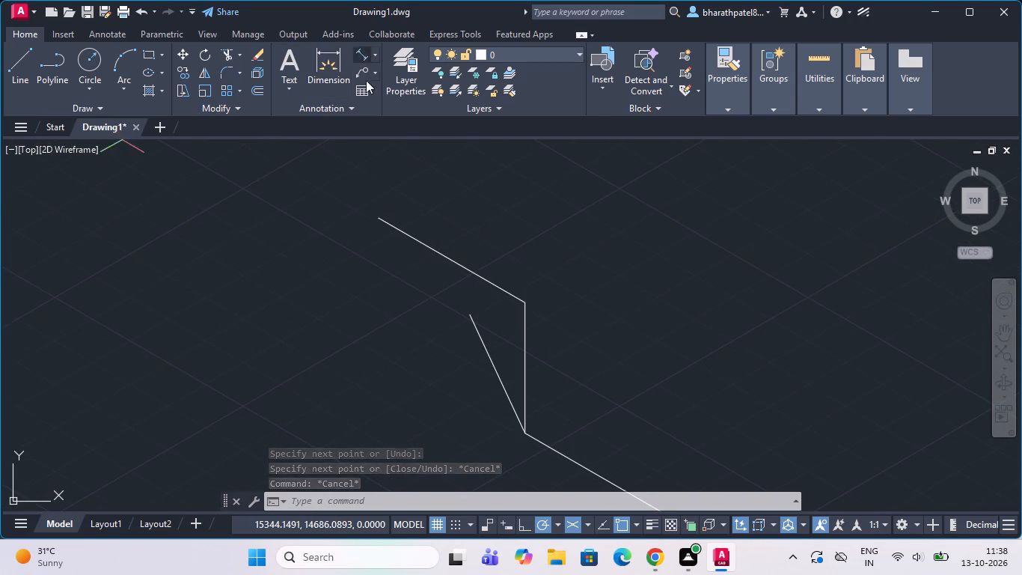
pyautogui.click(528, 301)
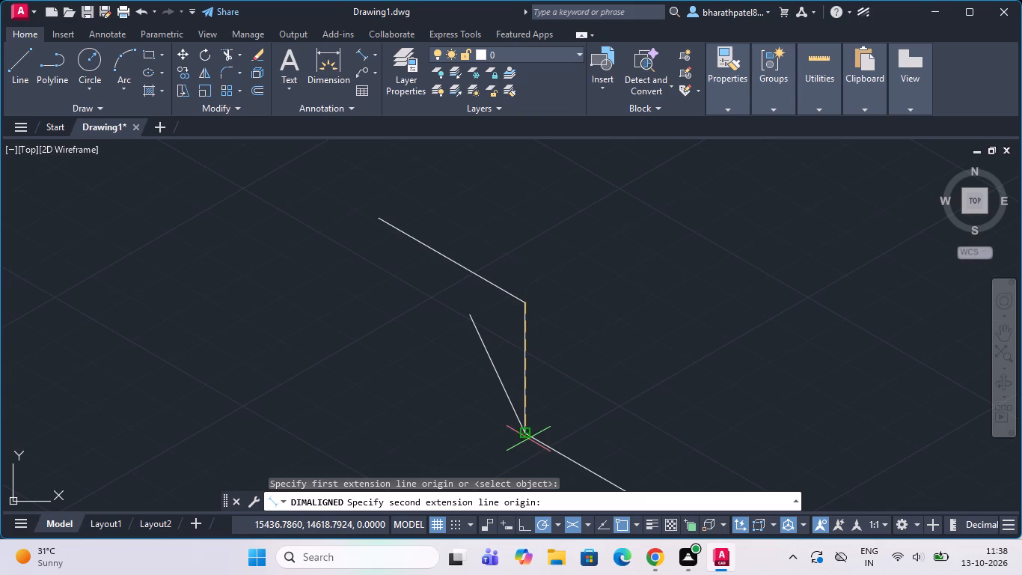
pyautogui.click(528, 436)
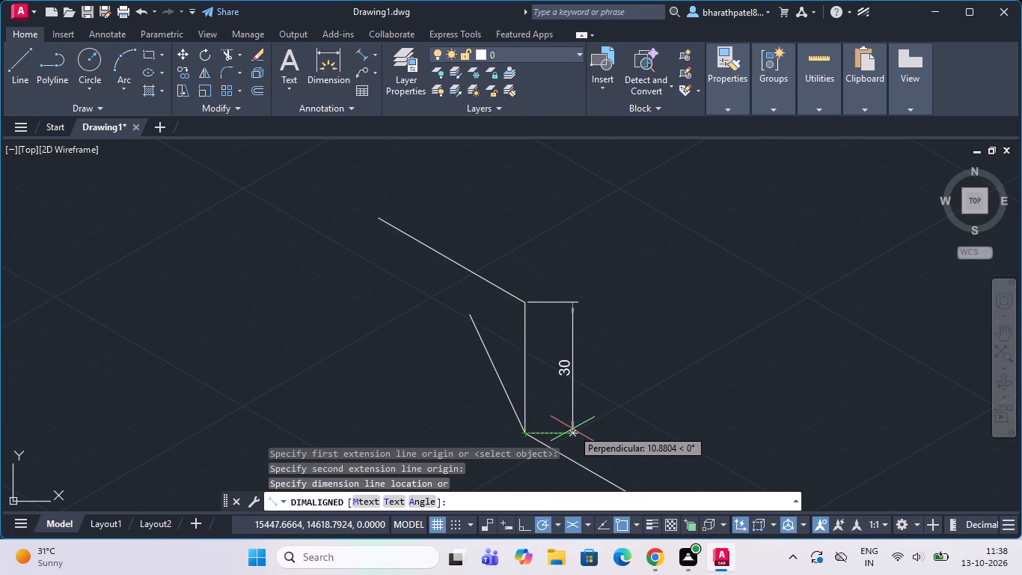
pyautogui.press('Escape')
# Draw a line about 34 units long at 115° from the upper end of the 115° line, crossing the 150° line.
pyautogui.scroll(-1, 562, 407)
pyautogui.scroll(2, 536, 326)
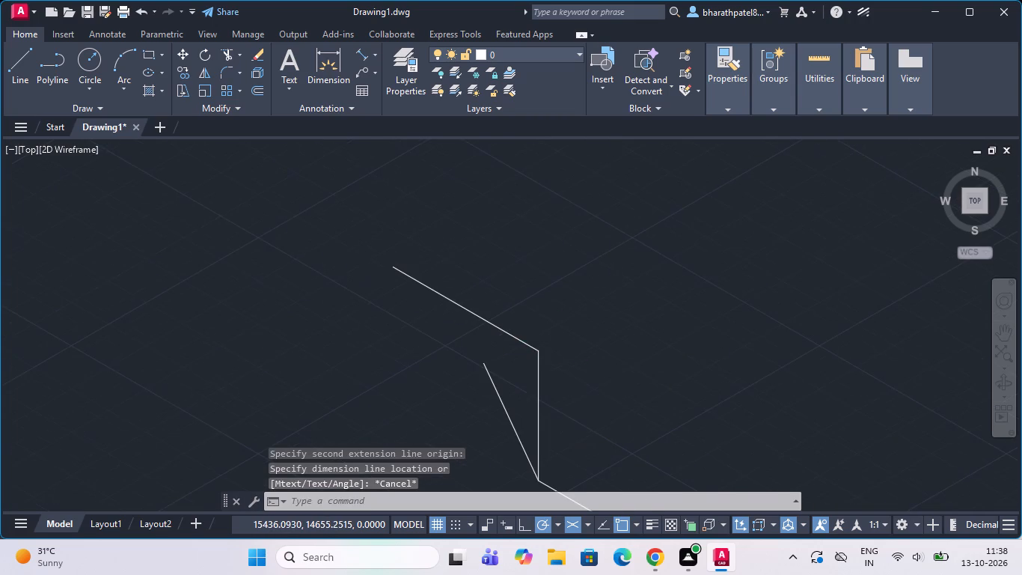
pyautogui.scroll(-1, 534, 323)
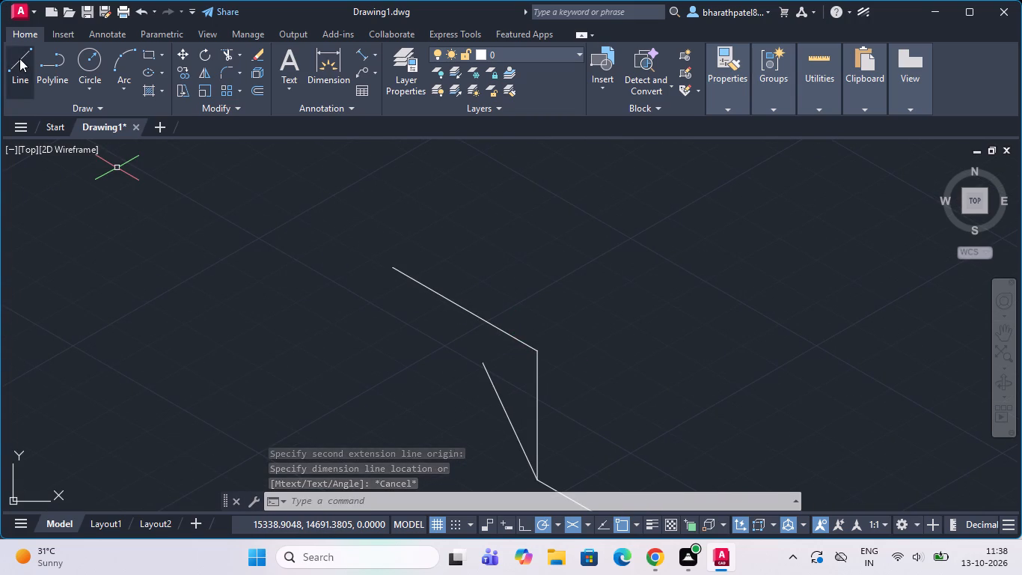
pyautogui.moveTo(20, 58); pyautogui.dragTo(29, 62)
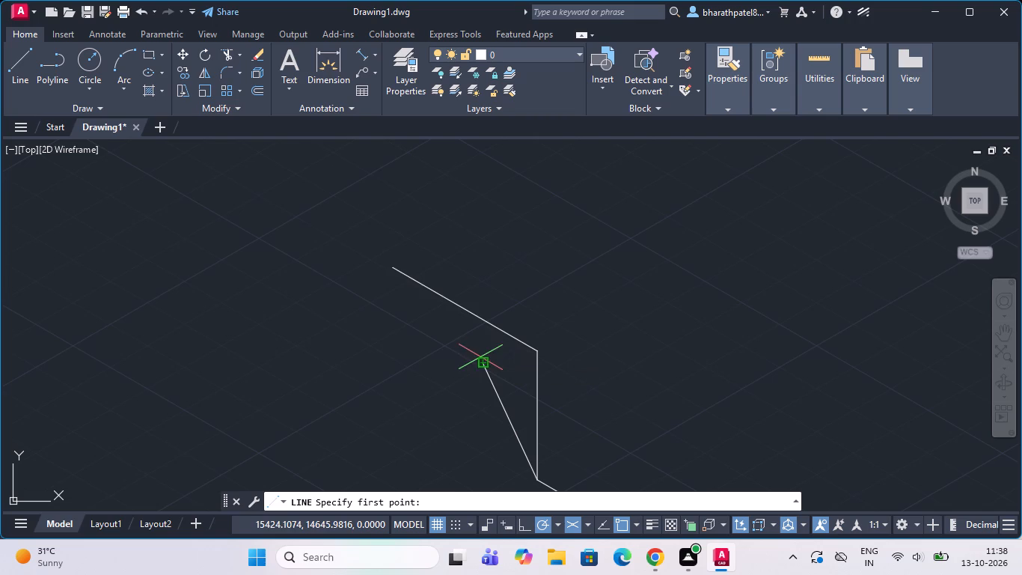
pyautogui.click(480, 365)
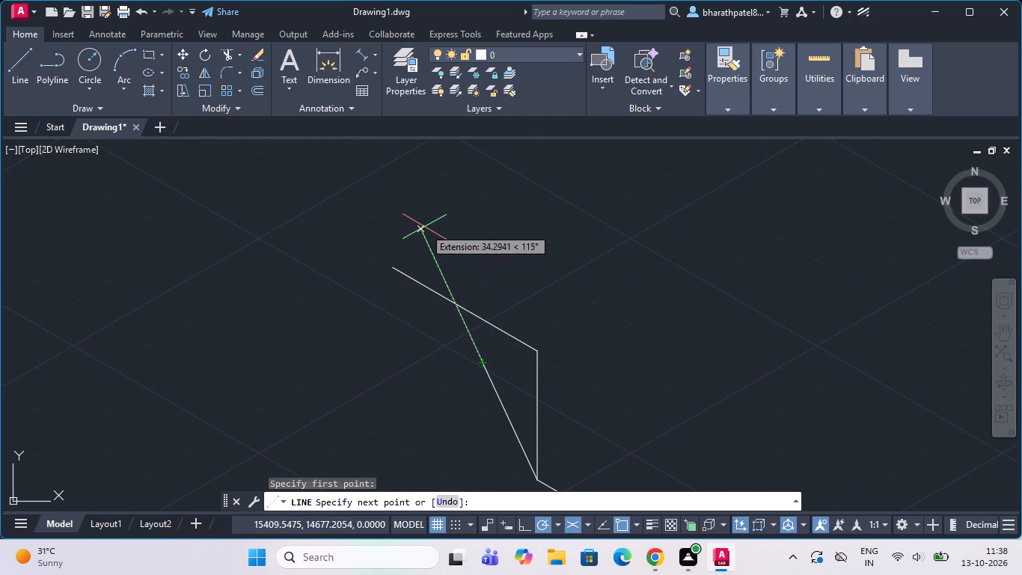
pyautogui.click(424, 227)
pyautogui.press('Escape')
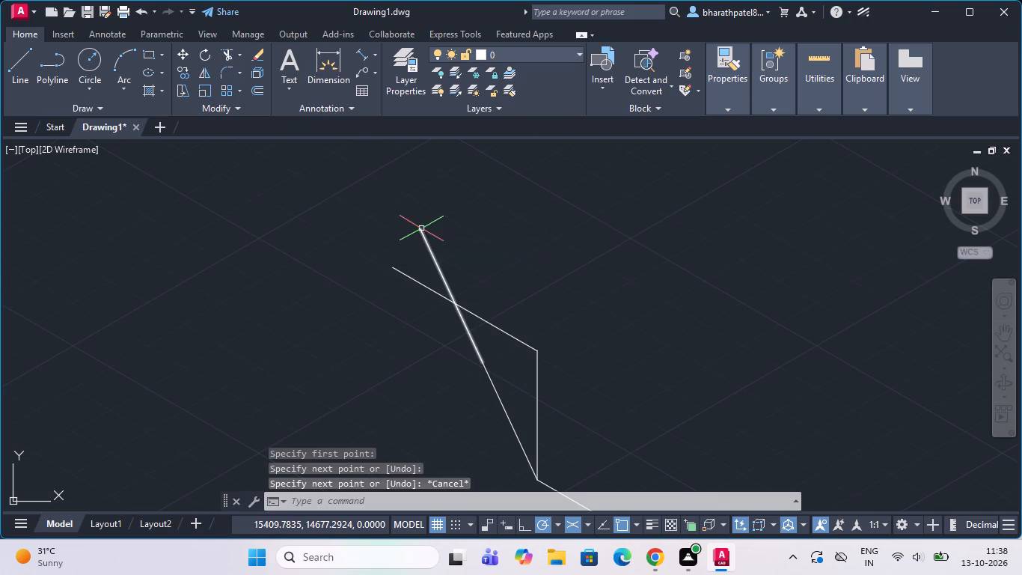
# Trim the part of the new 115° line that projects above the 150° line.
pyautogui.click(232, 59)
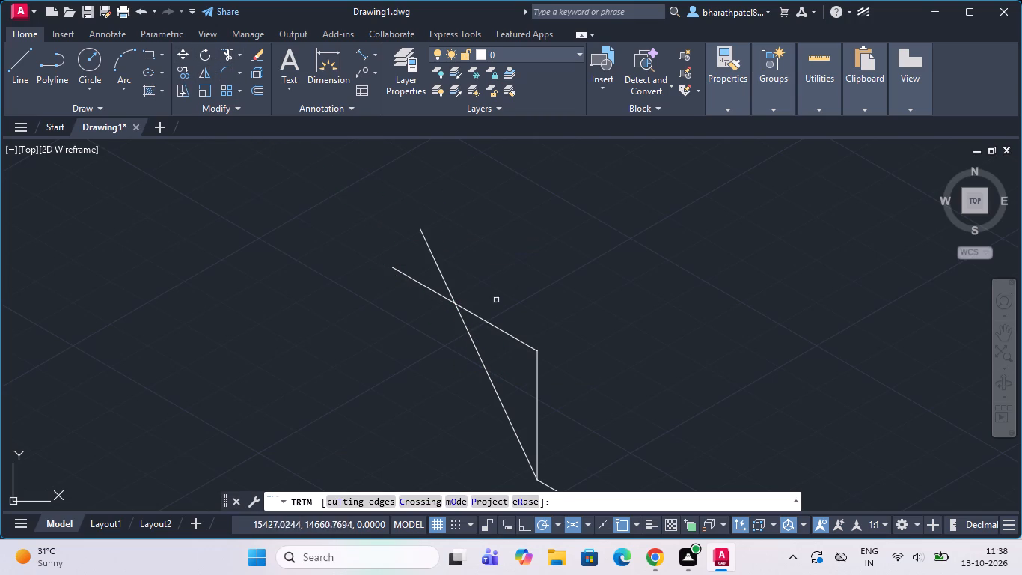
pyautogui.click(445, 278)
pyautogui.scroll(-4, 445, 278)
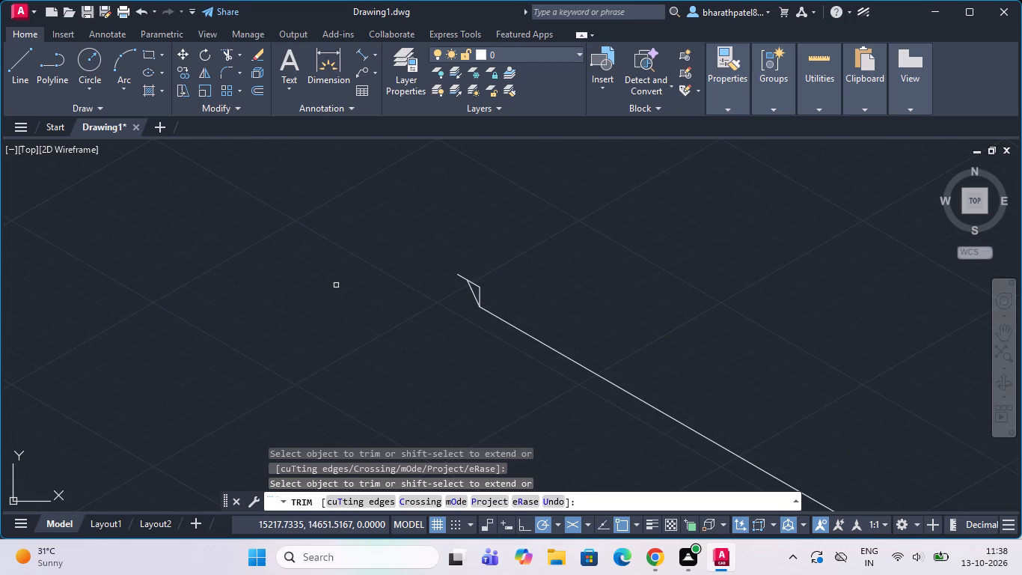
pyautogui.press('Escape')
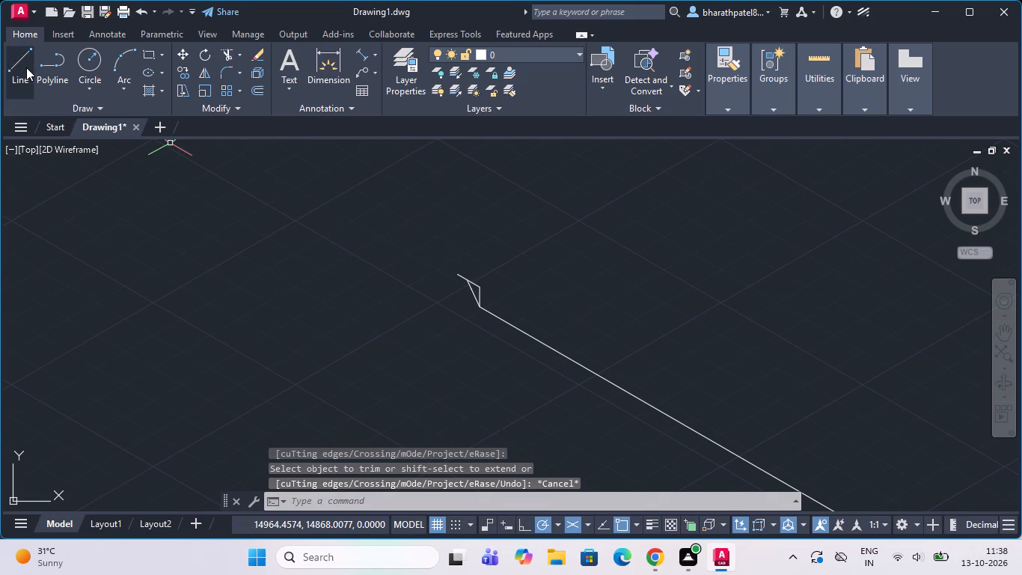
# Draw a vertical line 10 units upward from the point where the 115° line meets the 150° line.
pyautogui.click(25, 67)
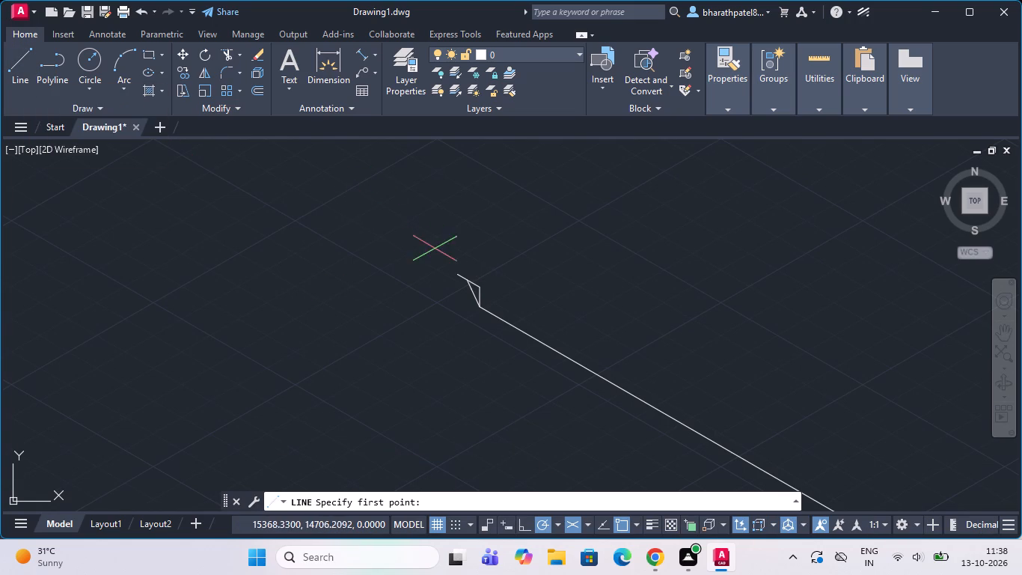
pyautogui.scroll(3, 435, 250)
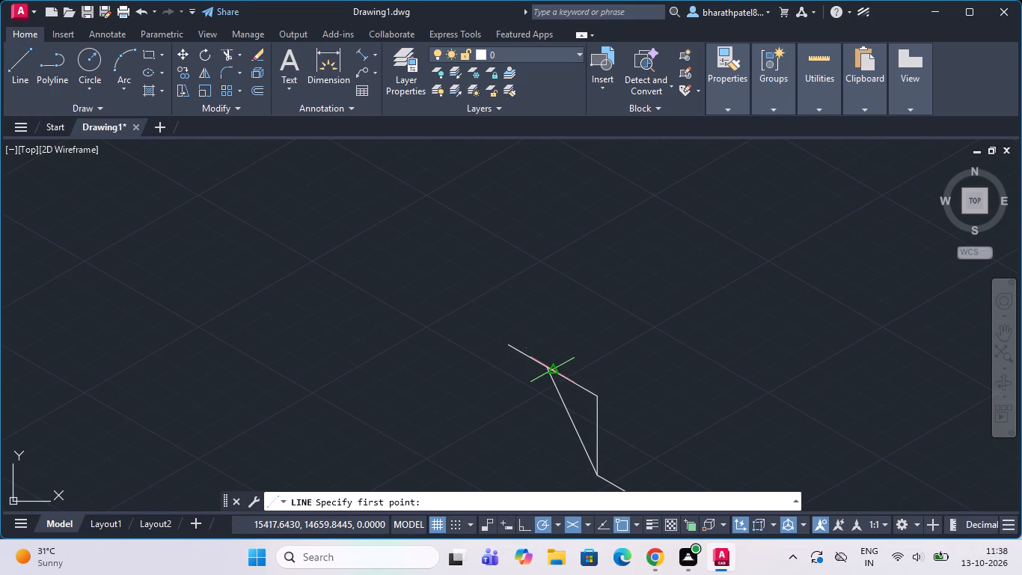
pyautogui.scroll(3, 547, 370)
pyautogui.moveTo(531, 354); pyautogui.dragTo(531, 344)
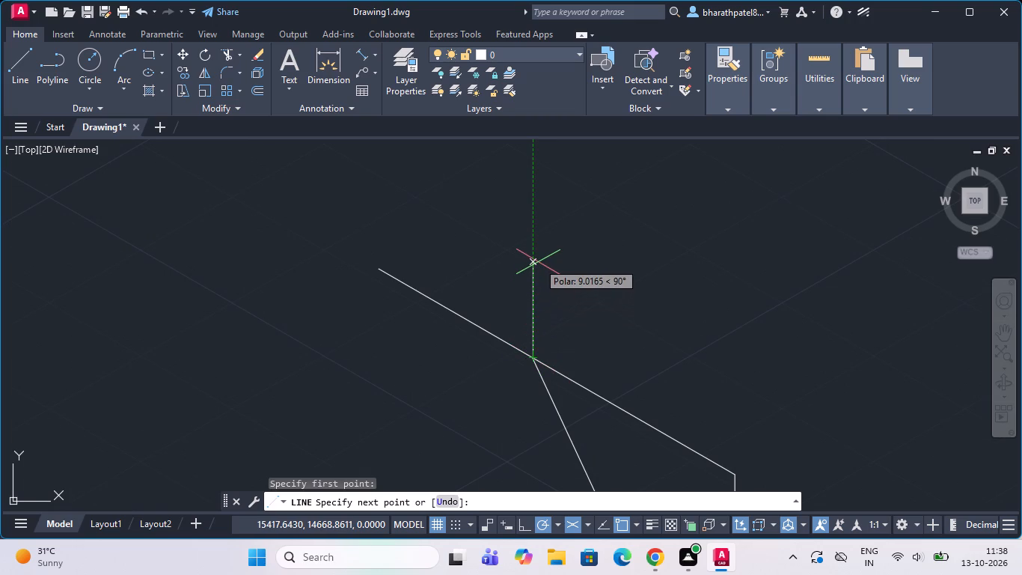
pyautogui.write('10')
pyautogui.press('Return')
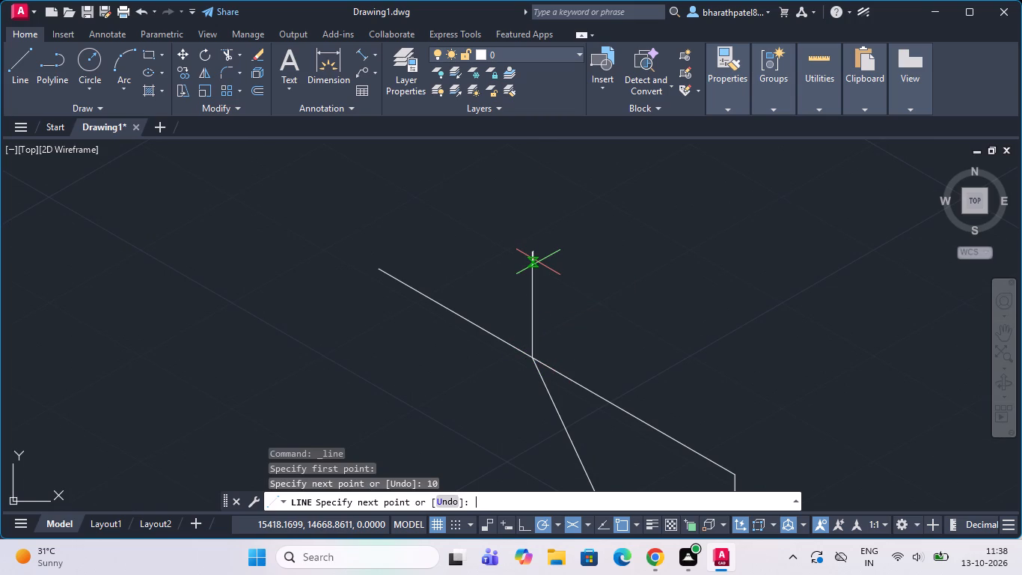
# Change the polar tracking increment to 30° and continue the line 120 units at 330° from the top of the short vertical.
pyautogui.scroll(-4, 538, 262)
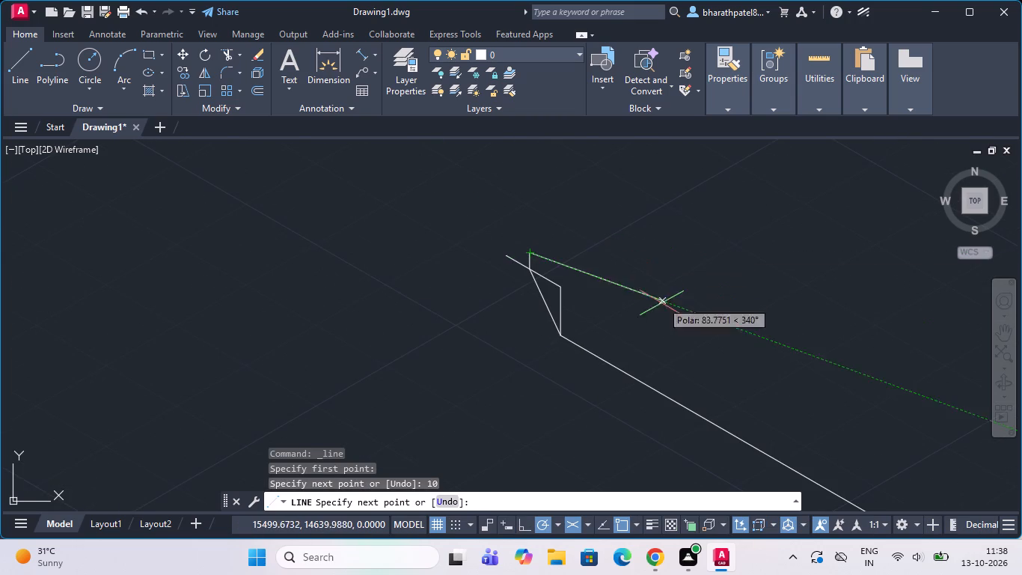
pyautogui.scroll(-1, 662, 314)
pyautogui.scroll(-1, 277, 273)
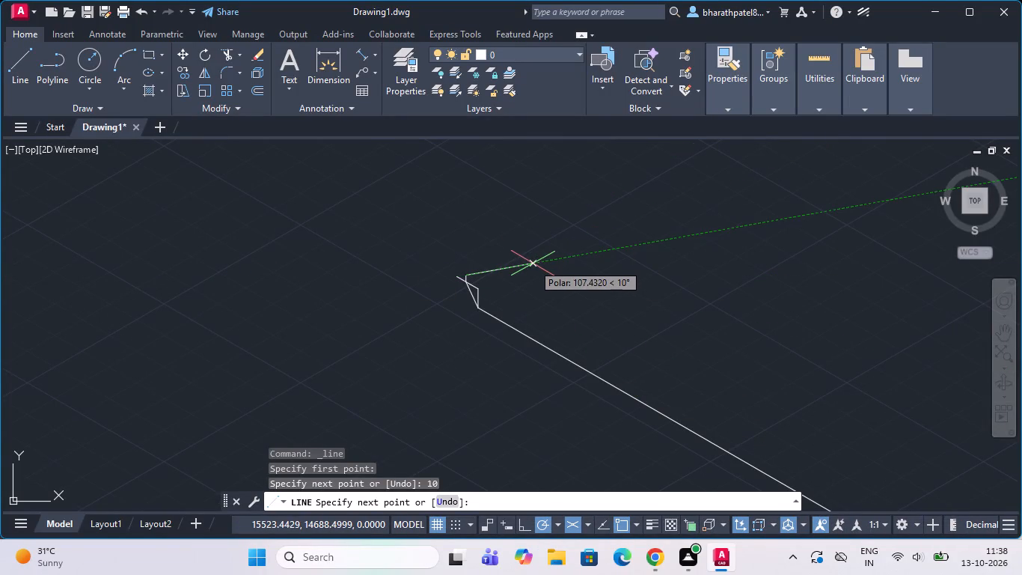
pyautogui.click(558, 525)
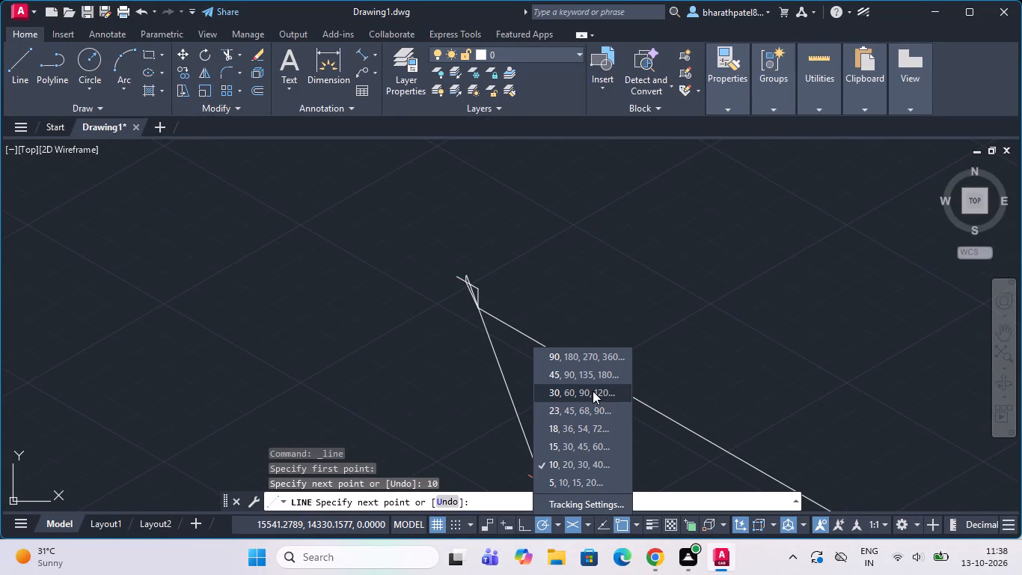
pyautogui.click(593, 391)
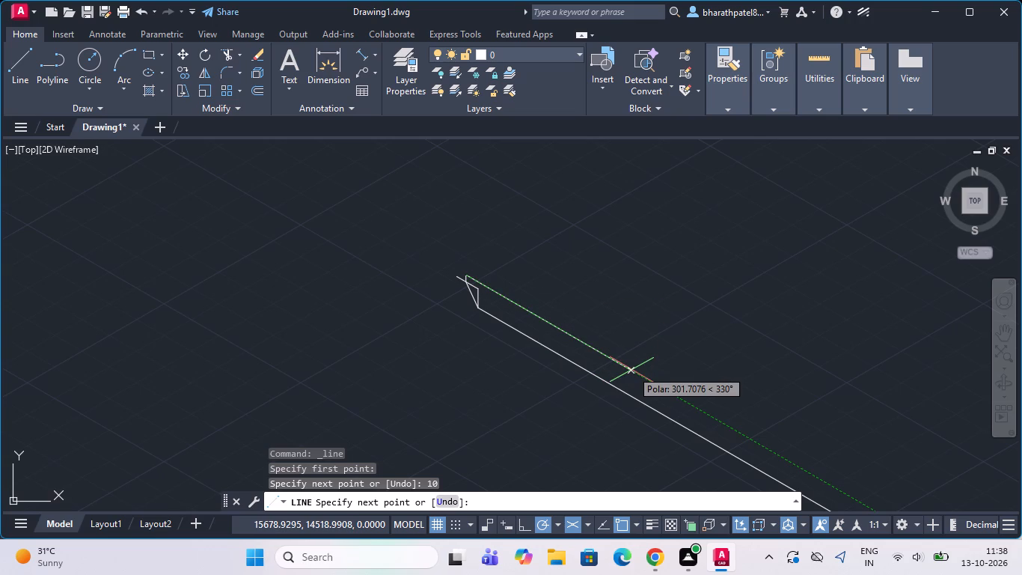
pyautogui.write('12')
pyautogui.press('0')
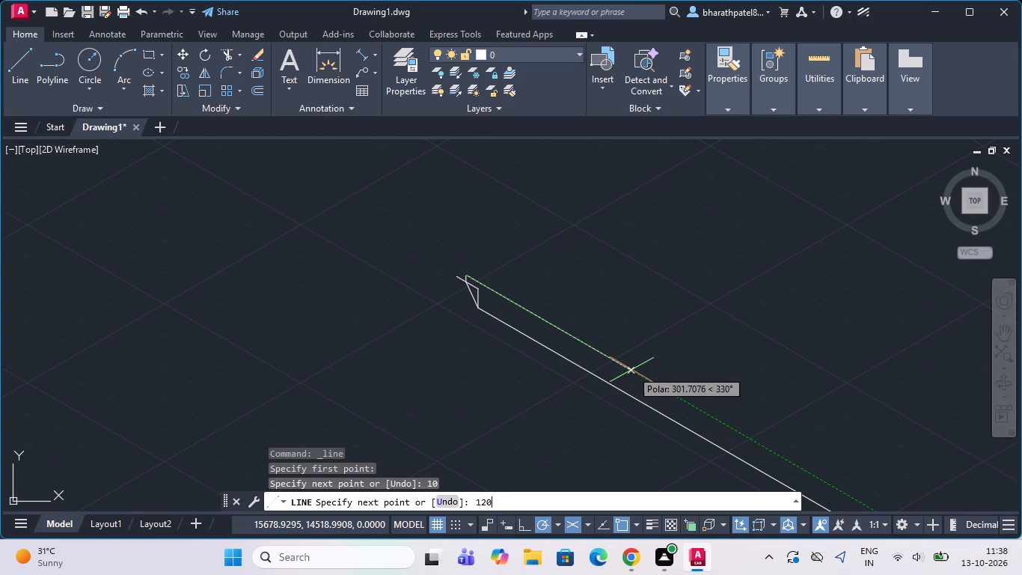
pyautogui.press('Return')
# Continue the line 10 units straight down (270°) from the end of the 120-unit segment.
pyautogui.scroll(4, 546, 333)
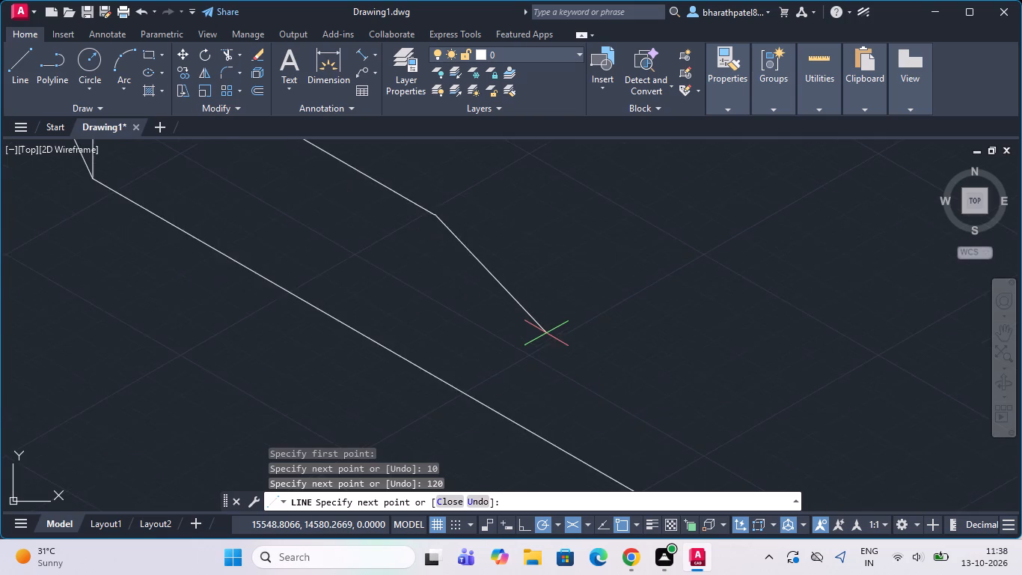
pyautogui.scroll(-2, 549, 338)
pyautogui.scroll(1, 453, 353)
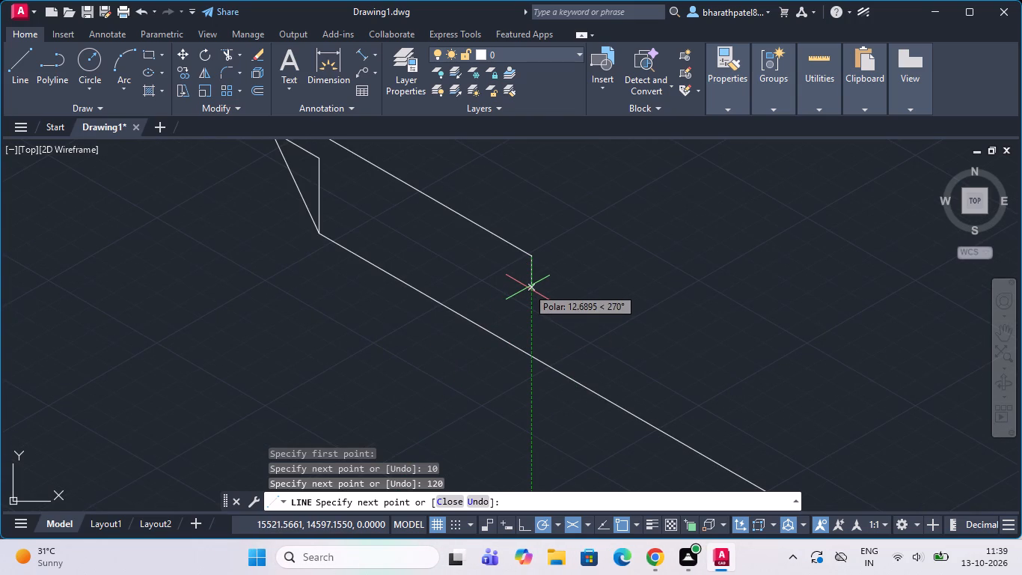
pyautogui.write('10')
pyautogui.press('Return')
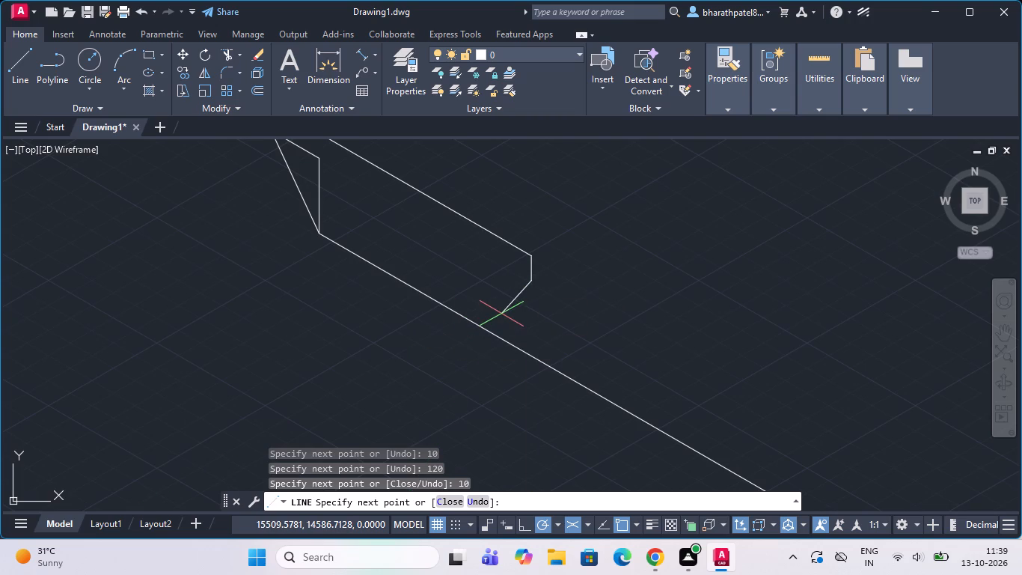
pyautogui.scroll(3, 501, 313)
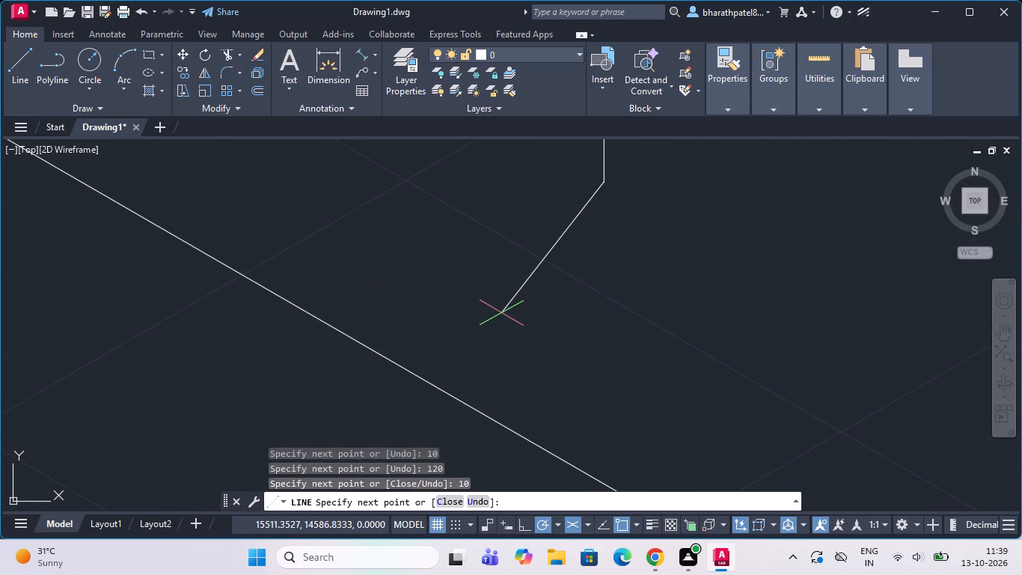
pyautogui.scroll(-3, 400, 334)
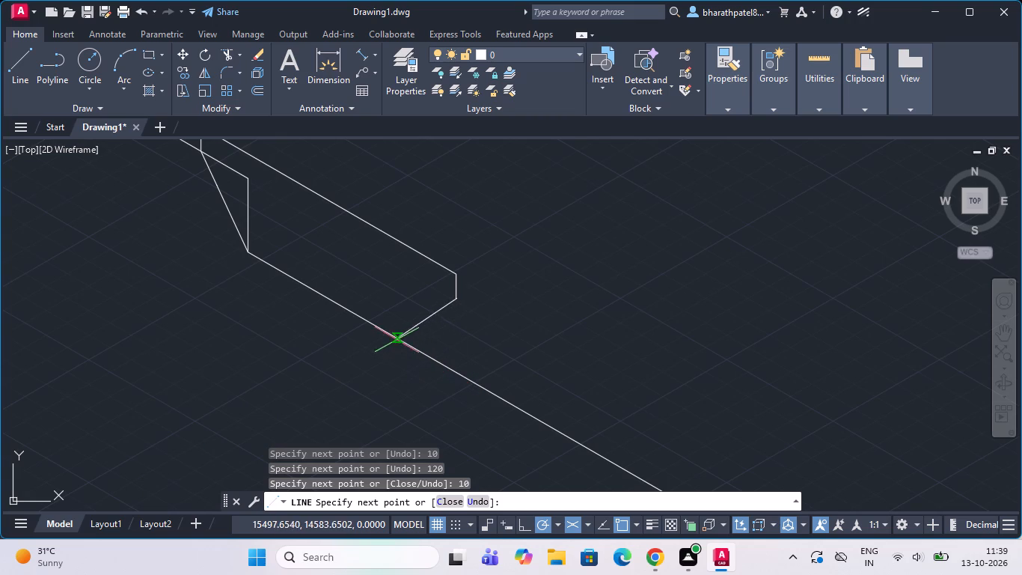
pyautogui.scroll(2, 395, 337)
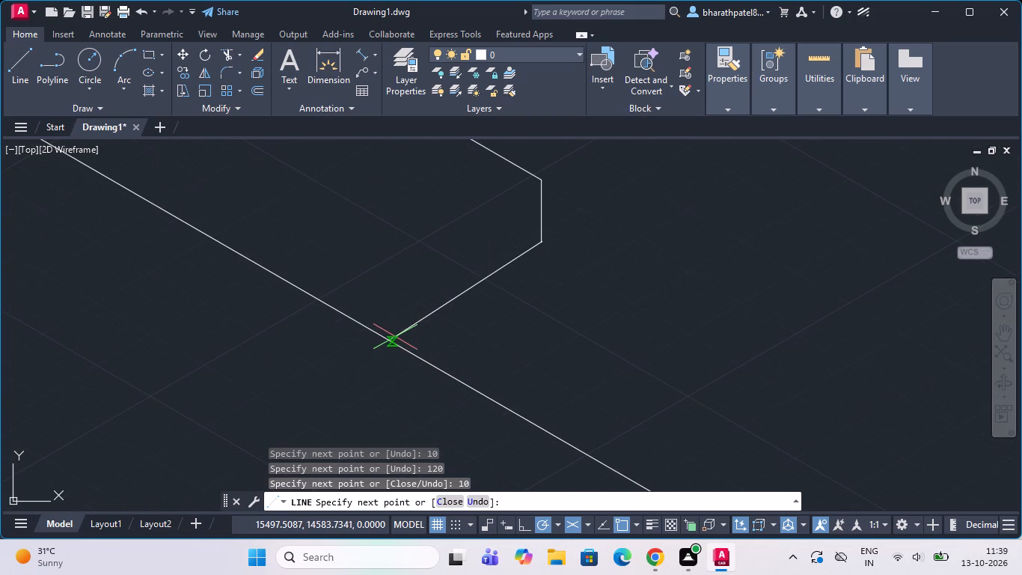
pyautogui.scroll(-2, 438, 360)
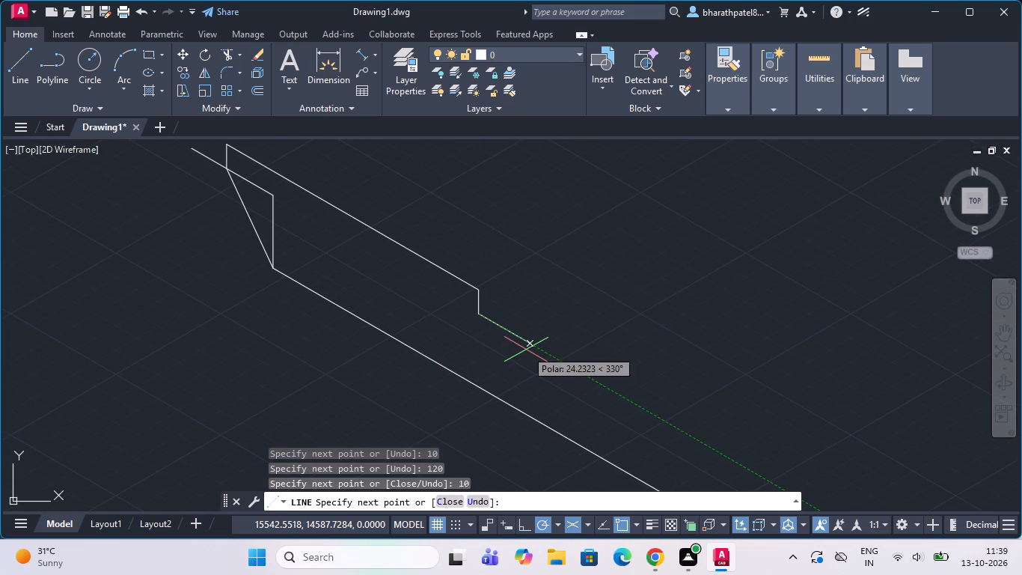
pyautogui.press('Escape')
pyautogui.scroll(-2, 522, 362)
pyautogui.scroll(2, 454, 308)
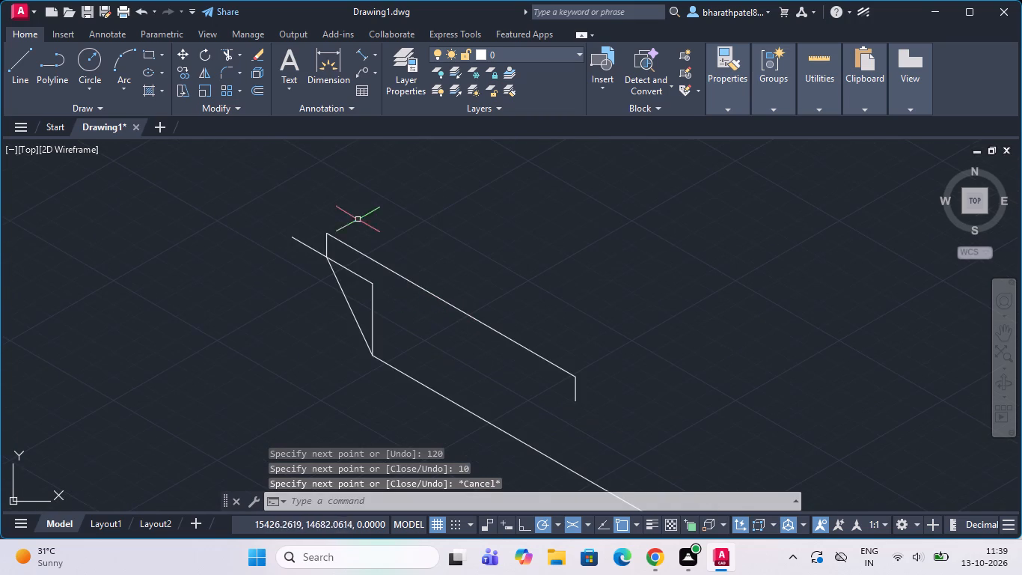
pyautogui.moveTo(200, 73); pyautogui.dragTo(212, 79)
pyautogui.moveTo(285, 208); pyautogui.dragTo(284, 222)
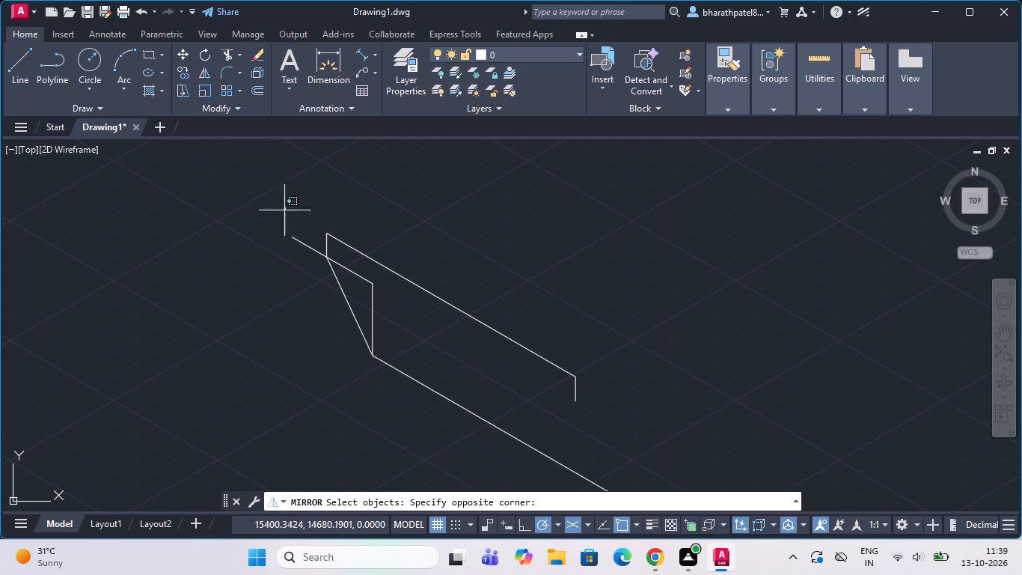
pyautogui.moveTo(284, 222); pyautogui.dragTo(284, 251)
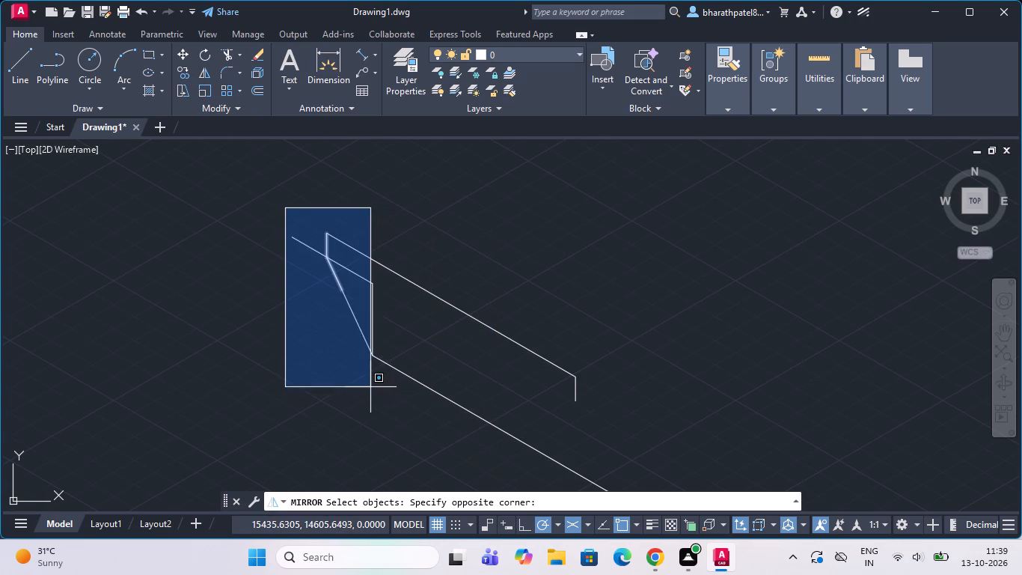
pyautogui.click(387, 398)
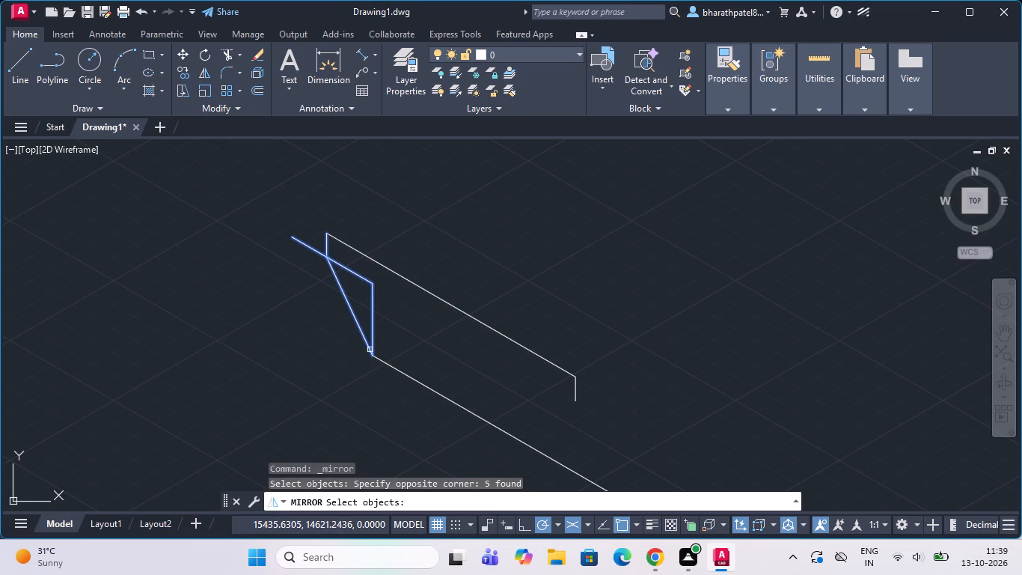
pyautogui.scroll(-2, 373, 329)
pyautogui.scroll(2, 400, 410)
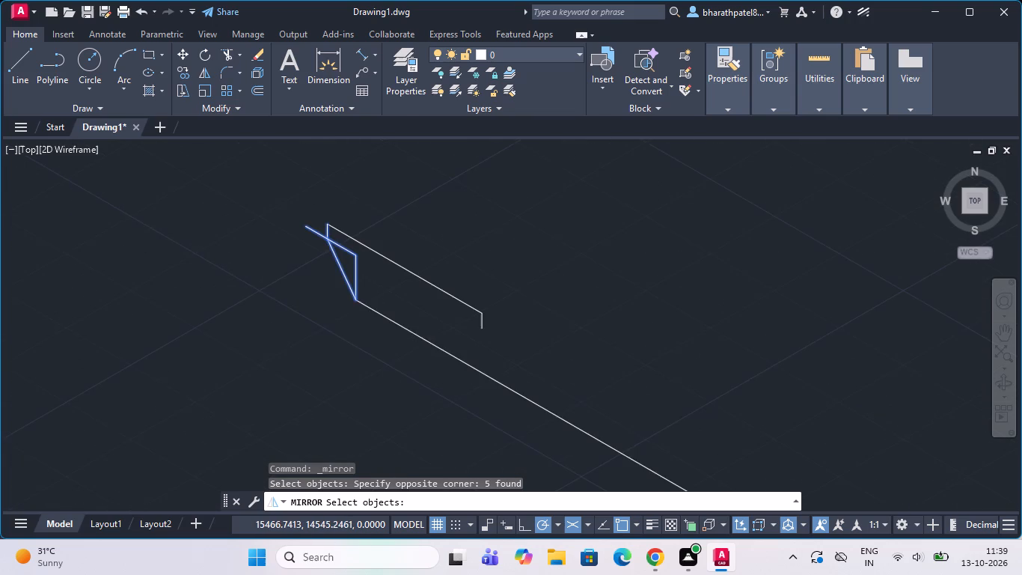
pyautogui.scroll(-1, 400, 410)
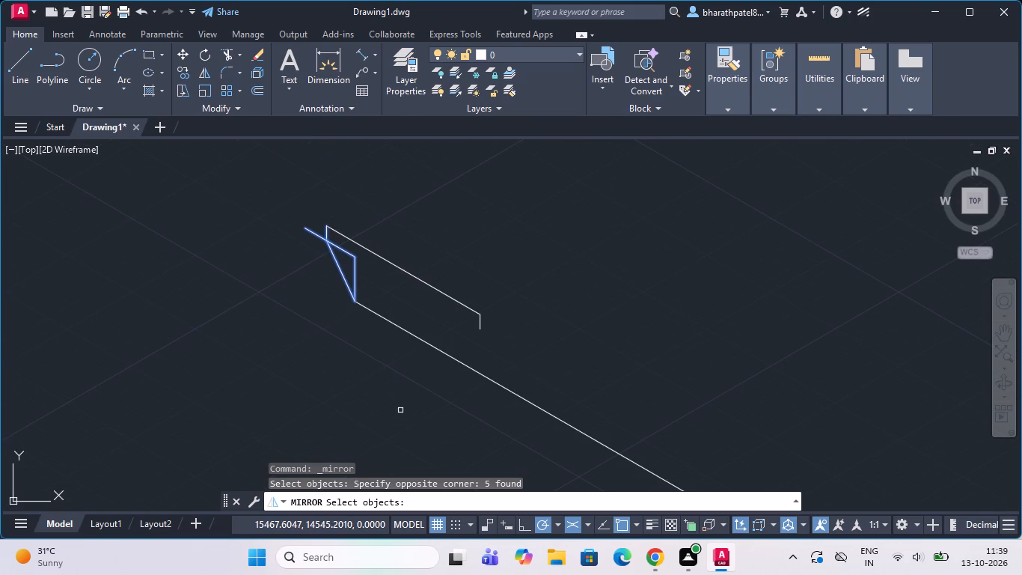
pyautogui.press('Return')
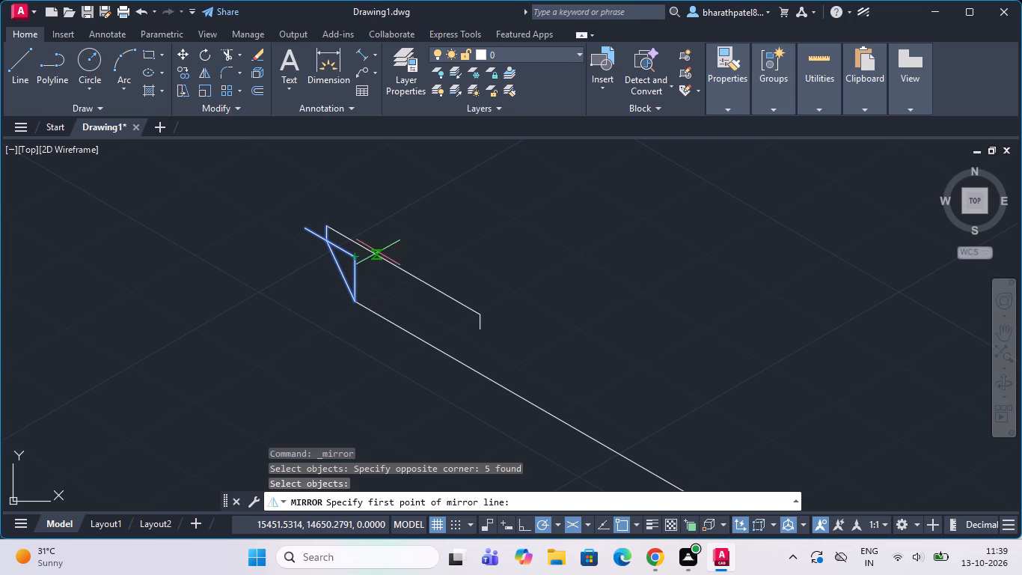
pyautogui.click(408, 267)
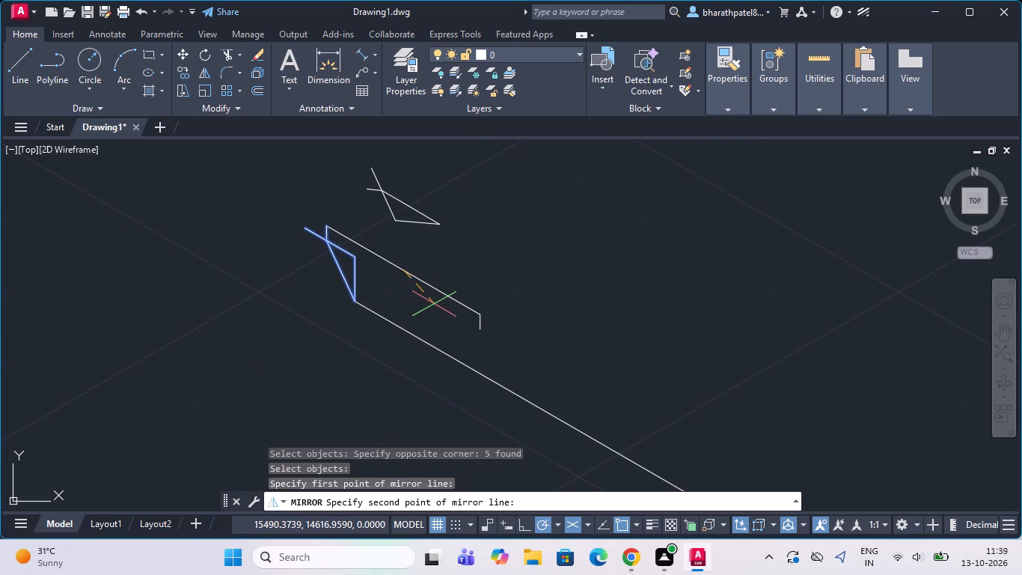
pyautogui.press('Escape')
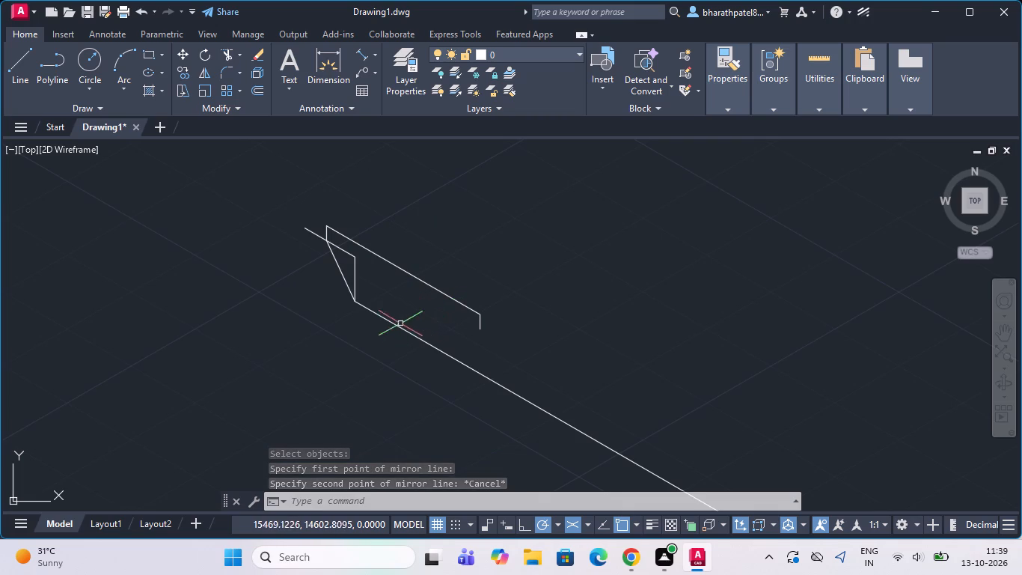
# Draw a vertical line about 66 units straight down from the lower end of the 120-unit edge, crossing the long 330° line.
pyautogui.scroll(2, 385, 314)
pyautogui.scroll(-2, 385, 314)
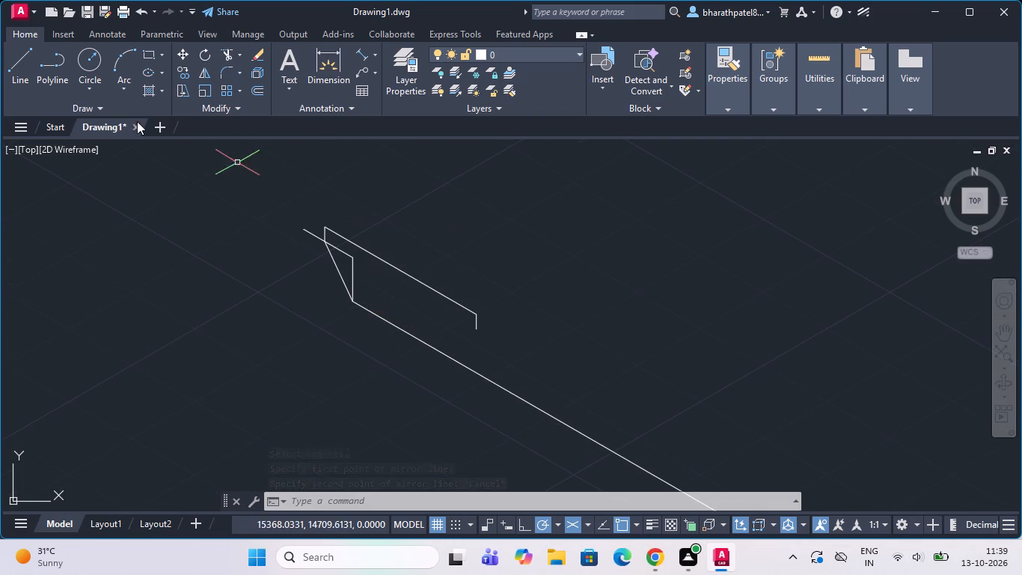
pyautogui.click(19, 79)
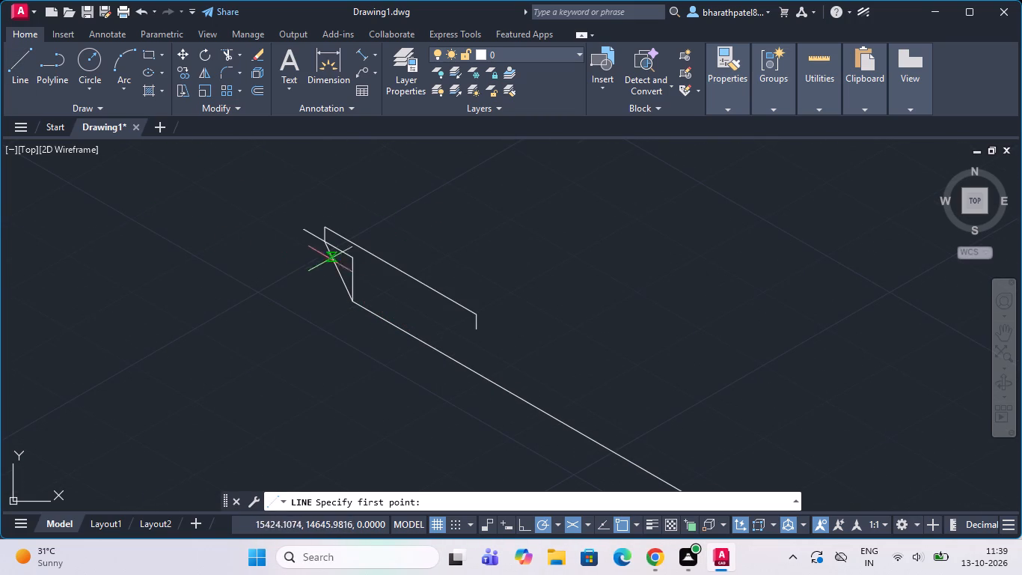
pyautogui.scroll(2, 472, 314)
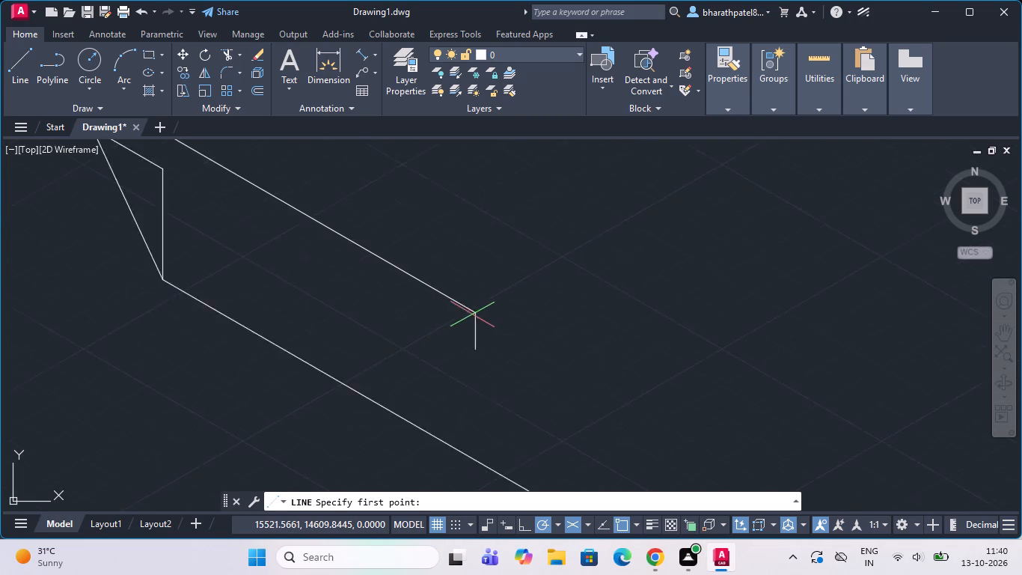
pyautogui.scroll(2, 472, 314)
pyautogui.click(468, 309)
pyautogui.scroll(-4, 469, 308)
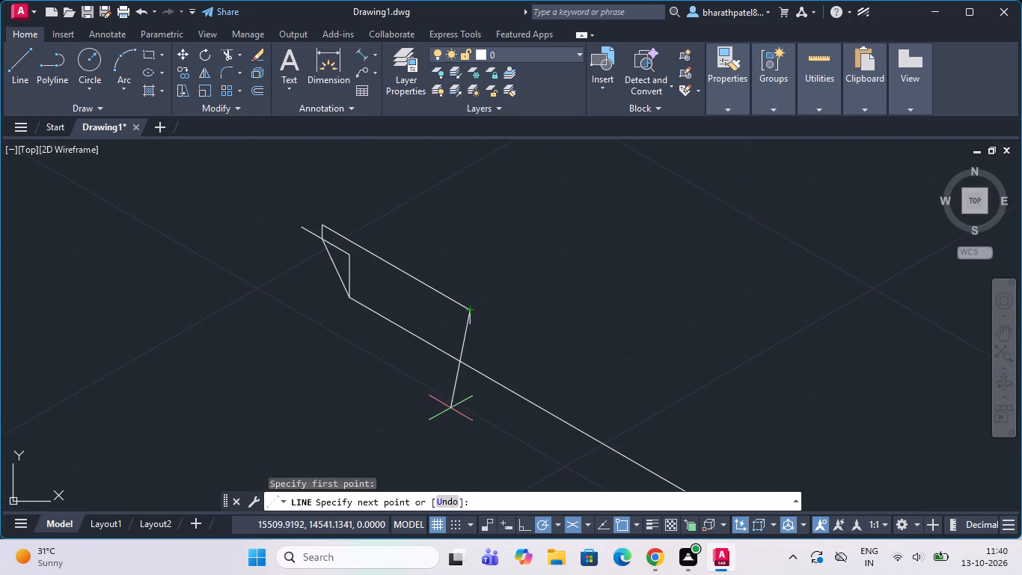
pyautogui.click(467, 404)
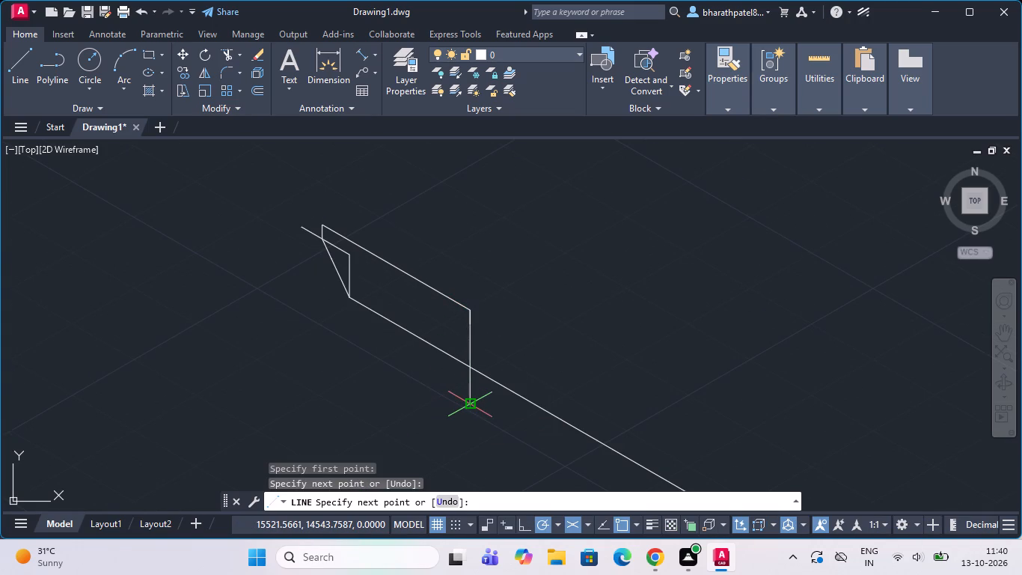
pyautogui.press('Escape')
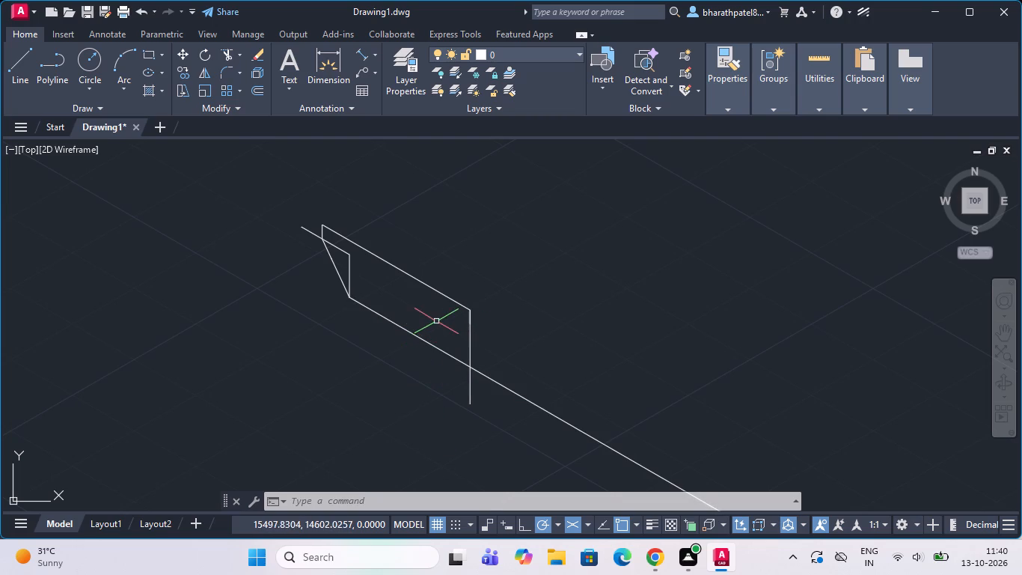
# Draw a line from the lower end of the 120-unit edge, 10 units down at 270° and 170 units at 30°.
pyautogui.click(22, 51)
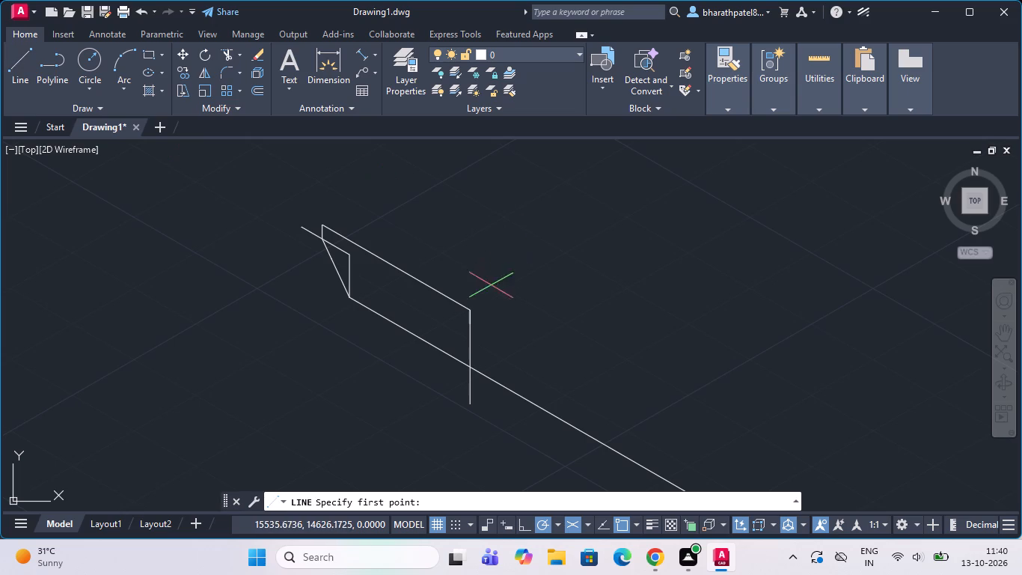
pyautogui.click(471, 312)
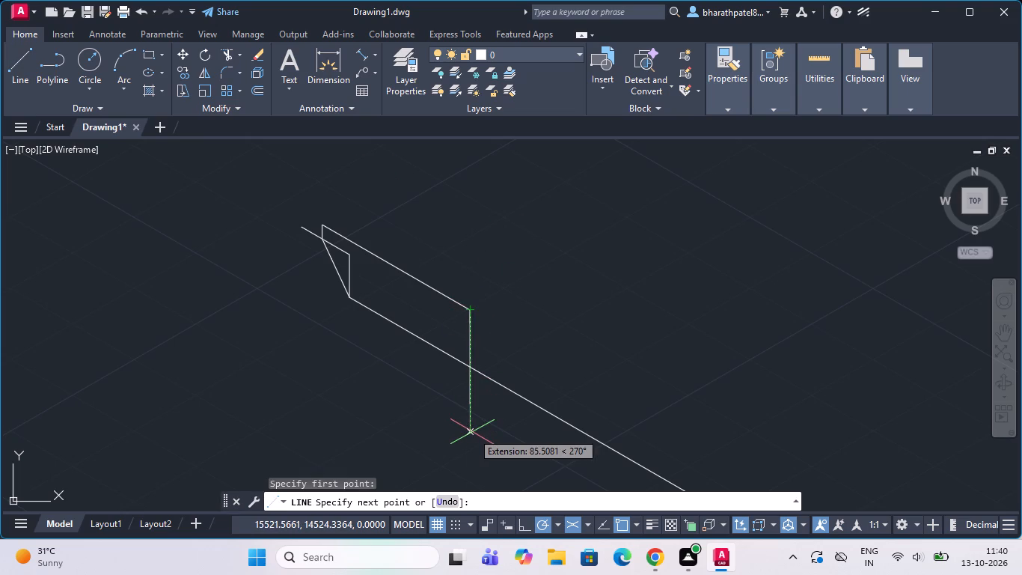
pyautogui.write('10')
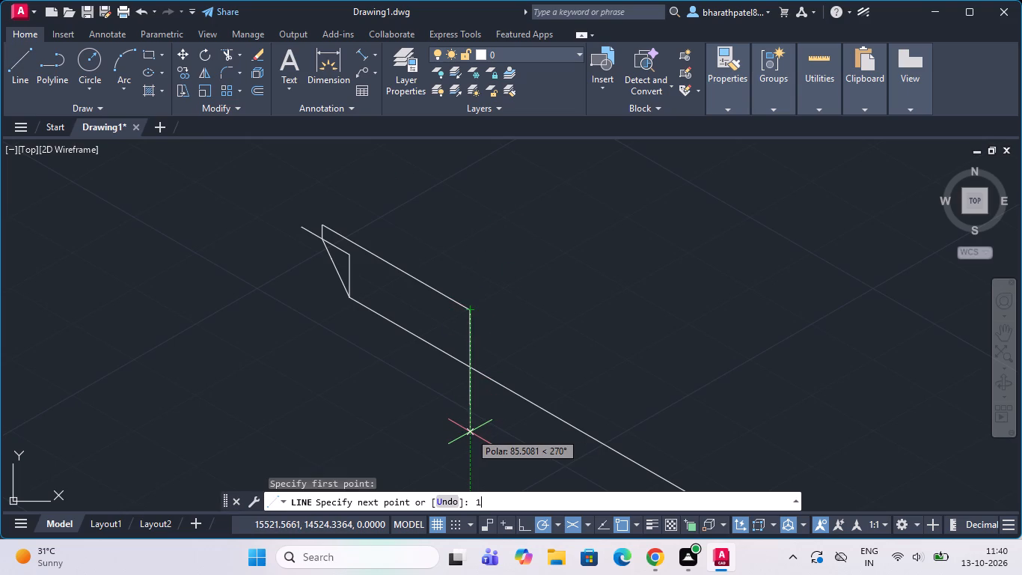
pyautogui.press('Return')
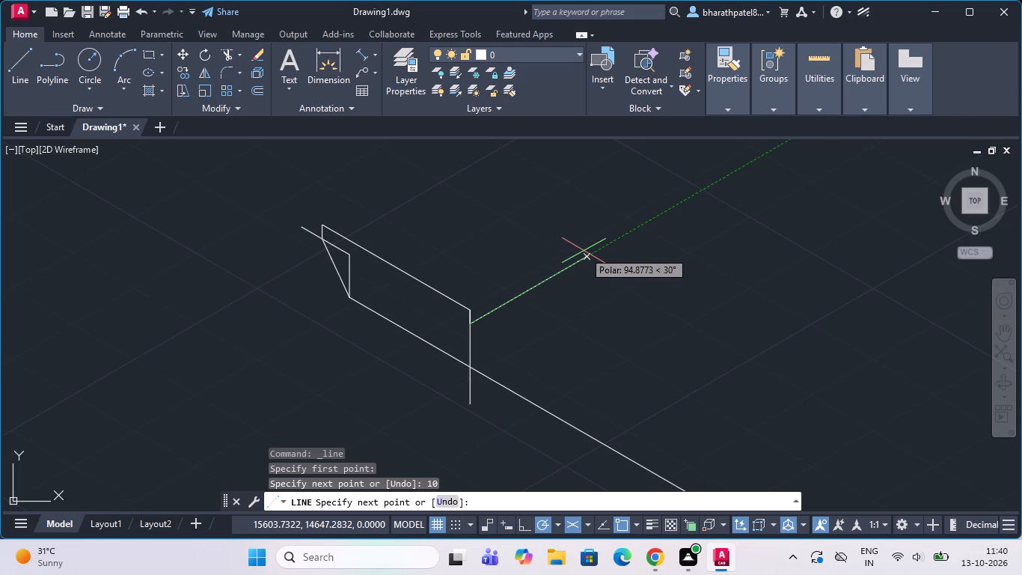
pyautogui.press('1')
pyautogui.write('70')
pyautogui.press('Return')
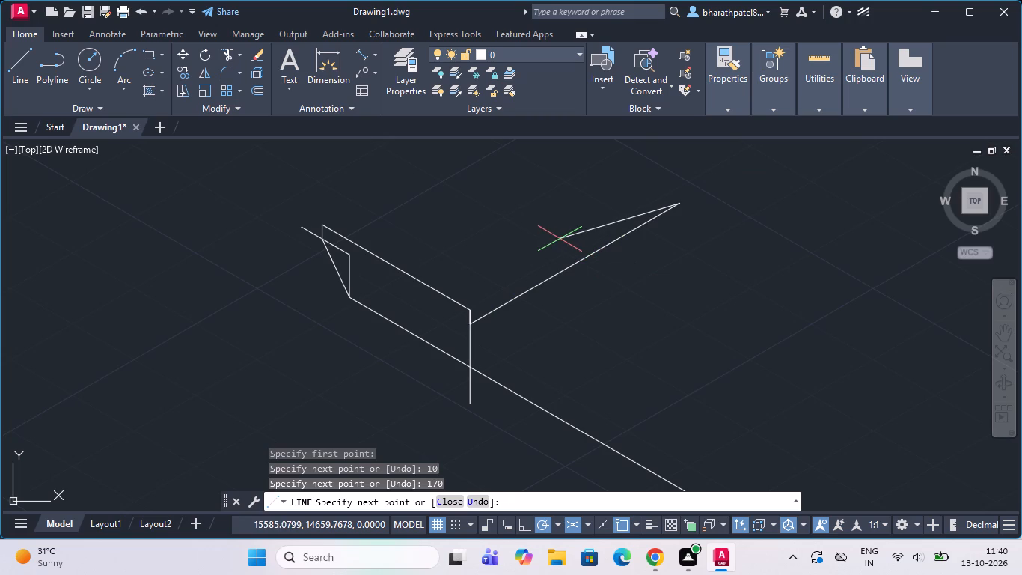
# Continue the line 120 units at 150° from the far end of the 170-unit segment.
pyautogui.scroll(-2, 599, 146)
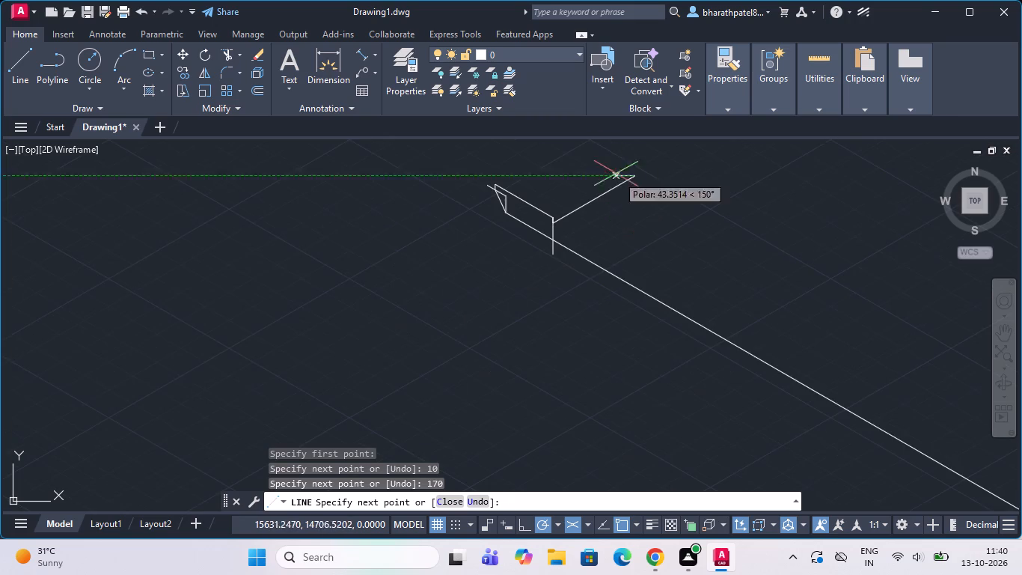
pyautogui.scroll(3, 617, 159)
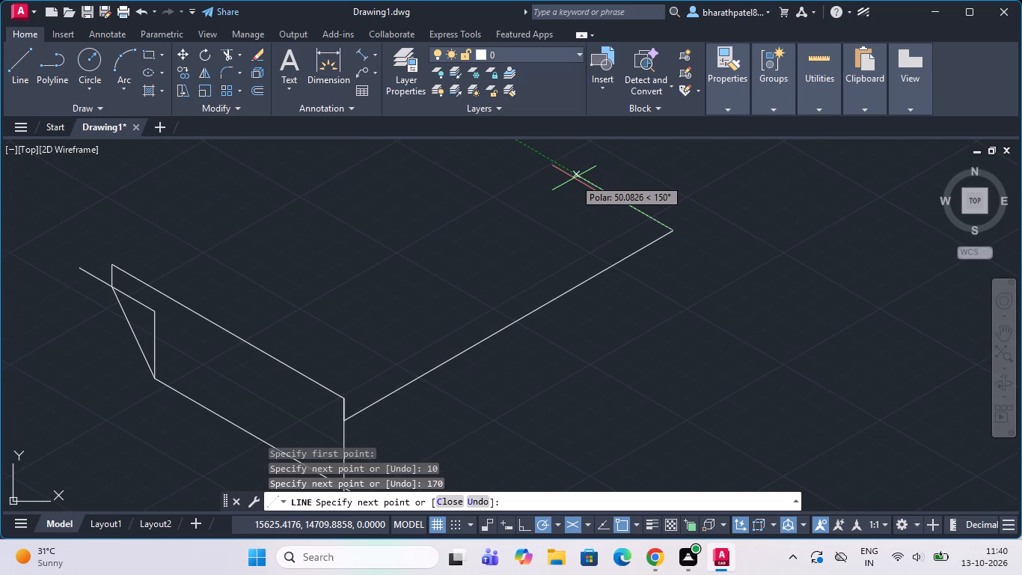
pyautogui.write('12')
pyautogui.press('0')
pyautogui.press('Return')
# Connect the end of the 150° segment to the top of the short 10-unit vertical and finish the line.
pyautogui.scroll(1, 579, 178)
pyautogui.scroll(-3, 593, 191)
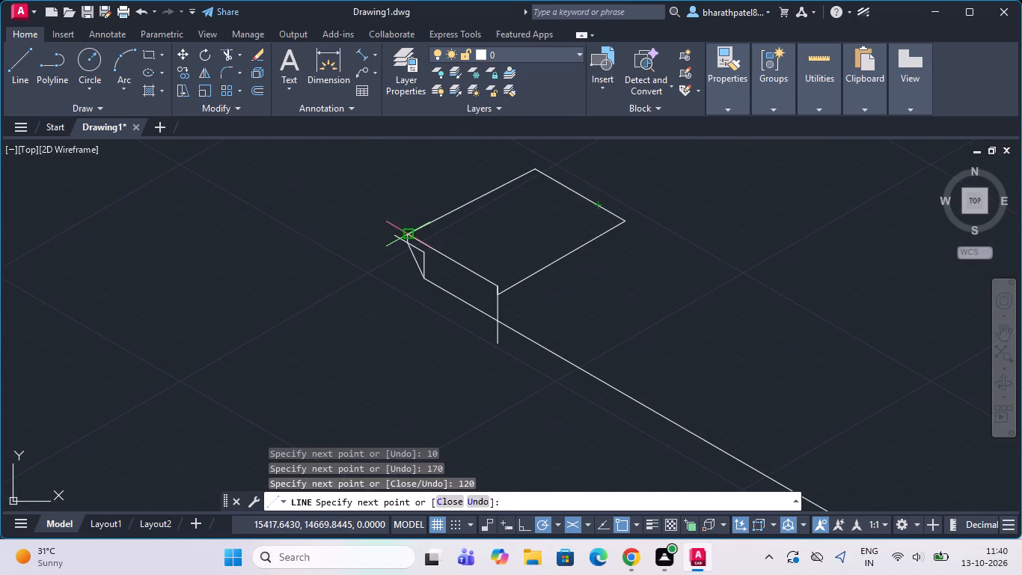
pyautogui.scroll(3, 411, 243)
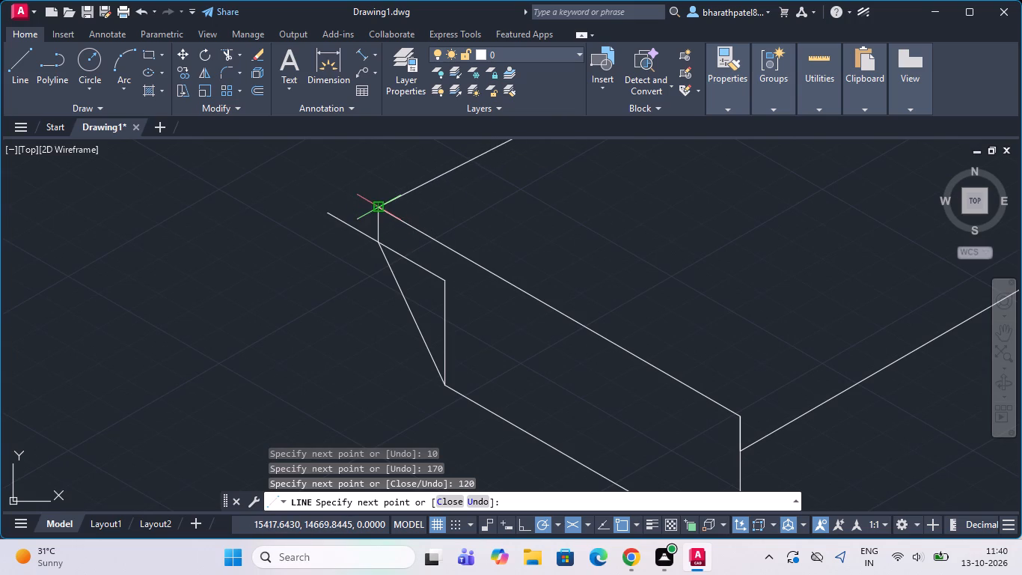
pyautogui.click(379, 205)
pyautogui.scroll(-4, 380, 210)
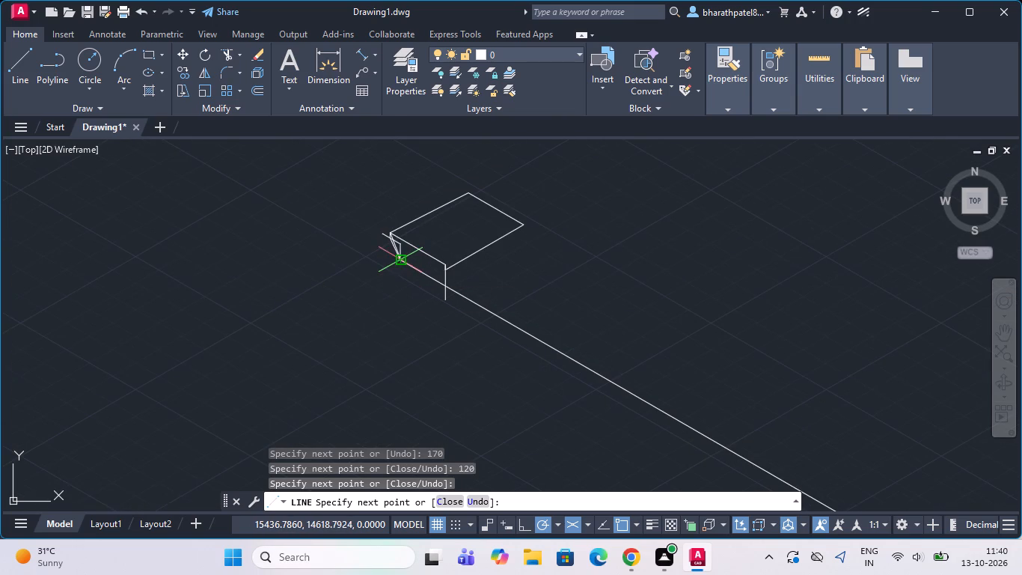
pyautogui.press('Escape')
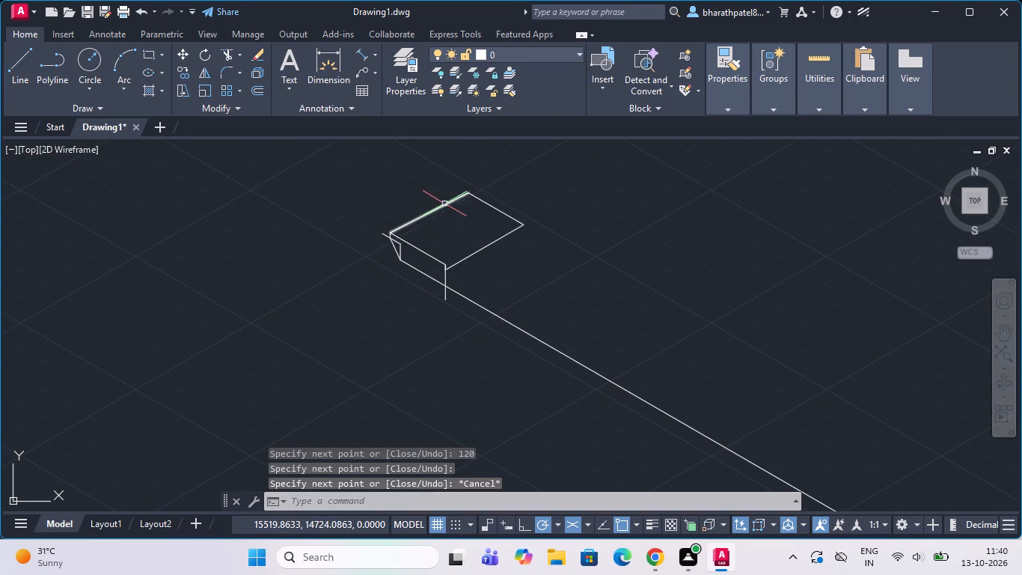
# Measure the 150° segment from the bottom of the short far-end vertical to the top of the inner vertical using an aligned dimension.
pyautogui.scroll(-1, 450, 197)
pyautogui.scroll(3, 448, 205)
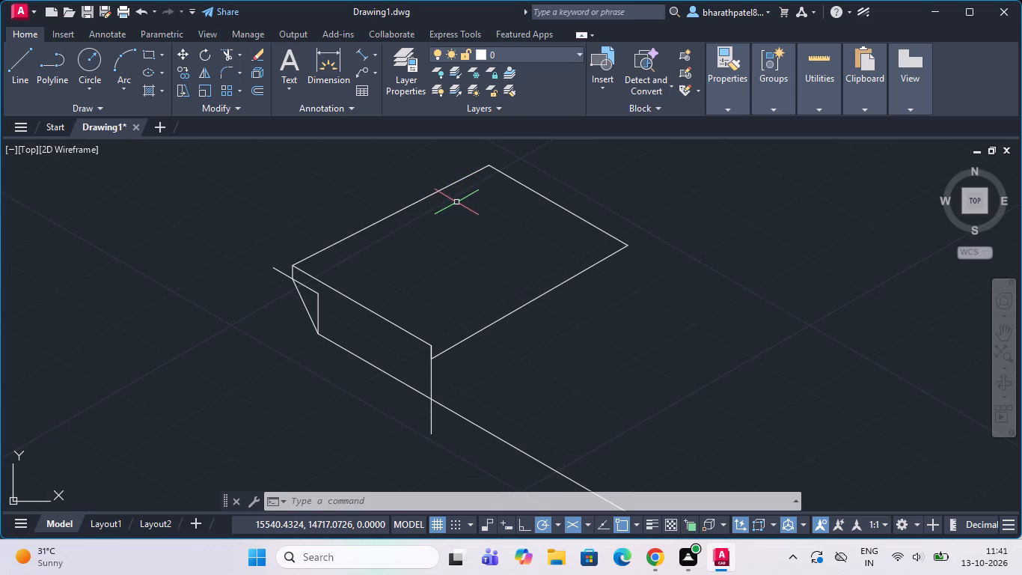
pyautogui.click(18, 67)
pyautogui.scroll(3, 282, 279)
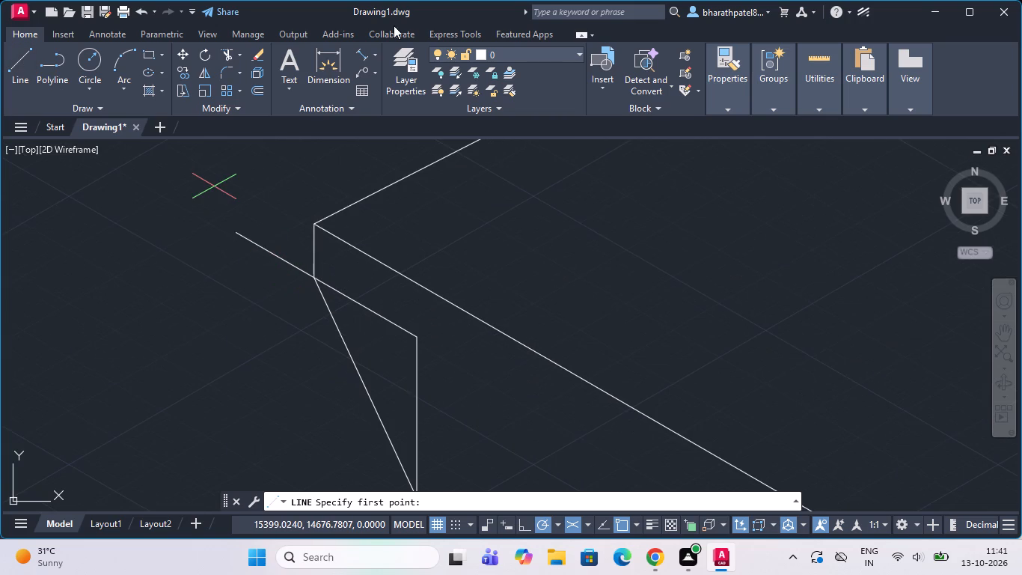
pyautogui.click(360, 50)
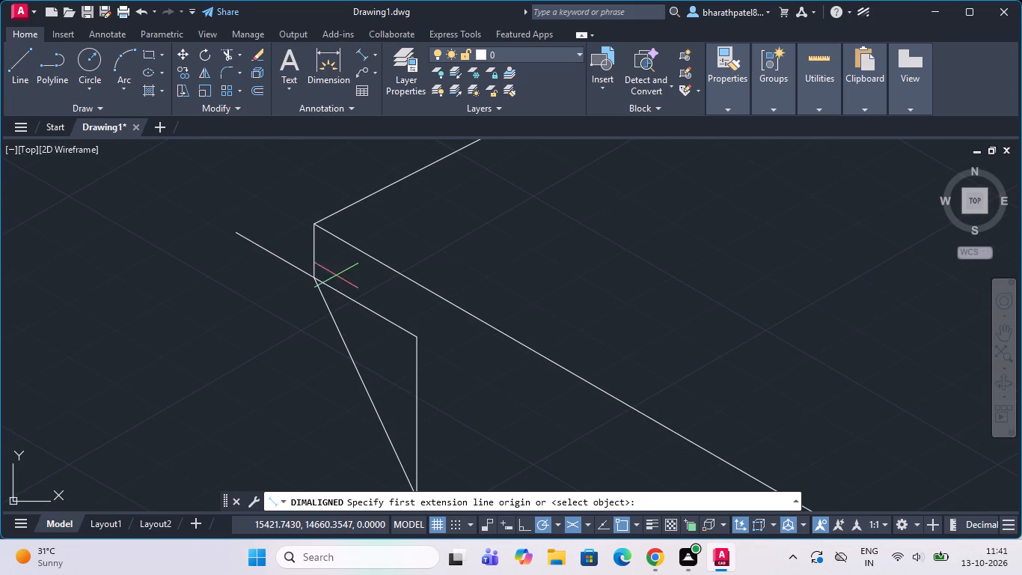
pyautogui.click(310, 277)
pyautogui.scroll(3, 390, 302)
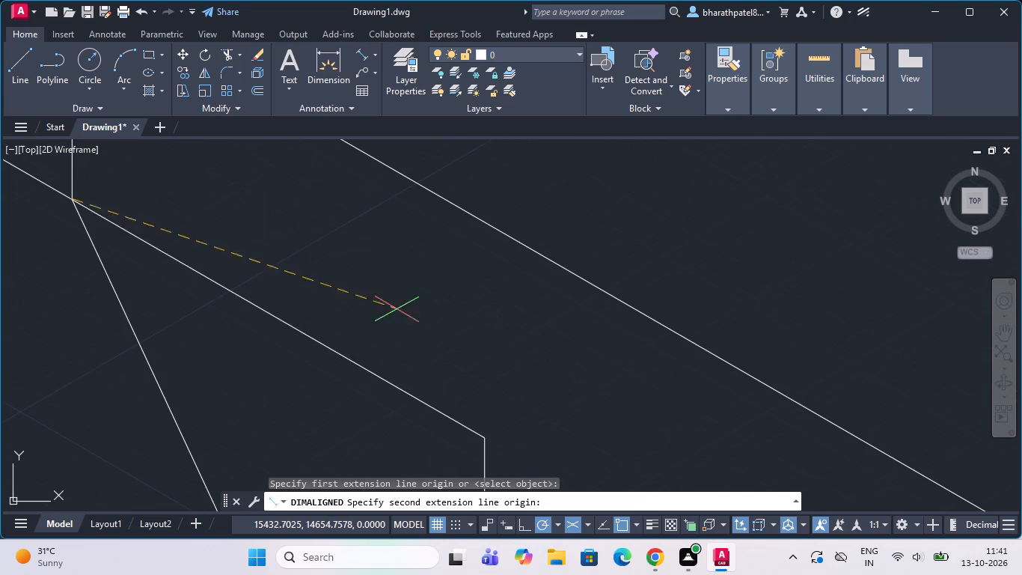
pyautogui.click(488, 436)
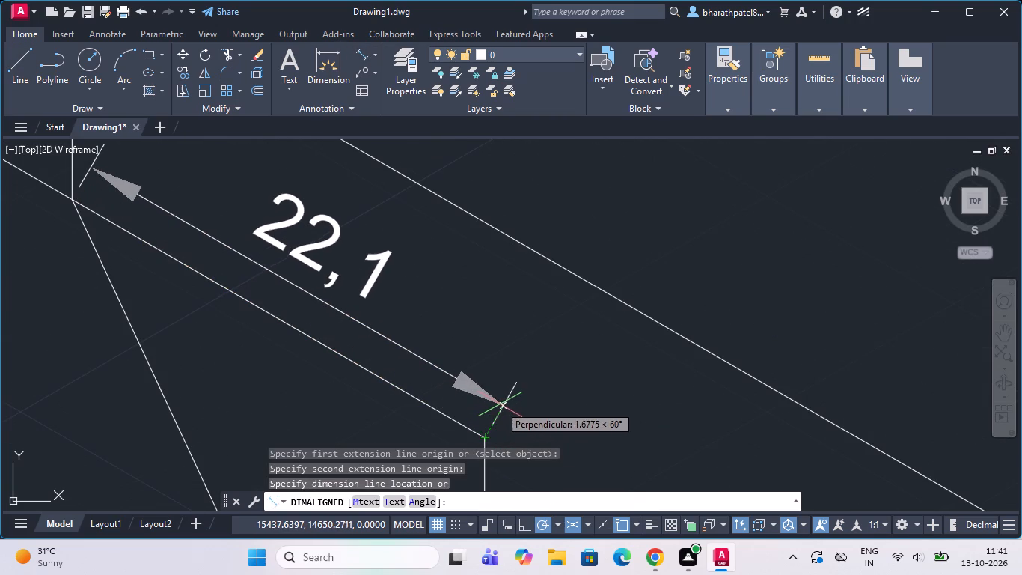
pyautogui.scroll(-1, 500, 404)
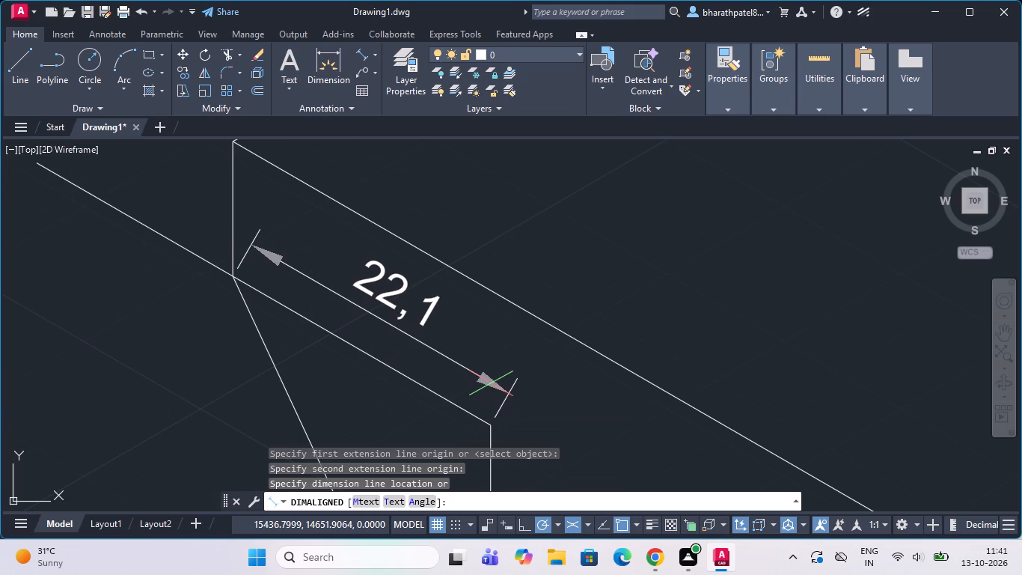
pyautogui.press('Escape')
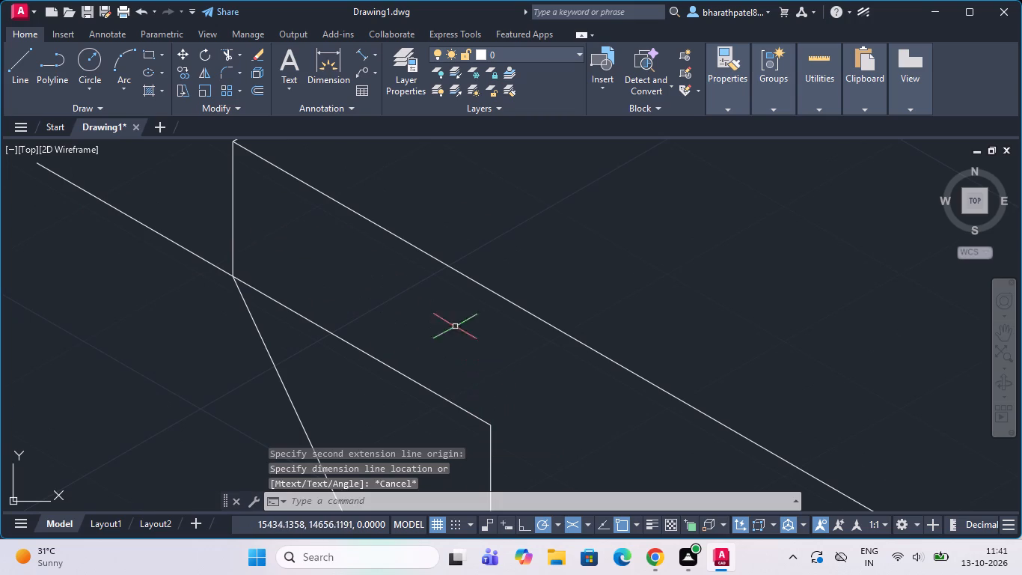
# Draw a 22-unit line at 150° from where the near-end vertical crosses the long 330° line, and finish the line.
pyautogui.click(26, 55)
pyautogui.scroll(-4, 479, 62)
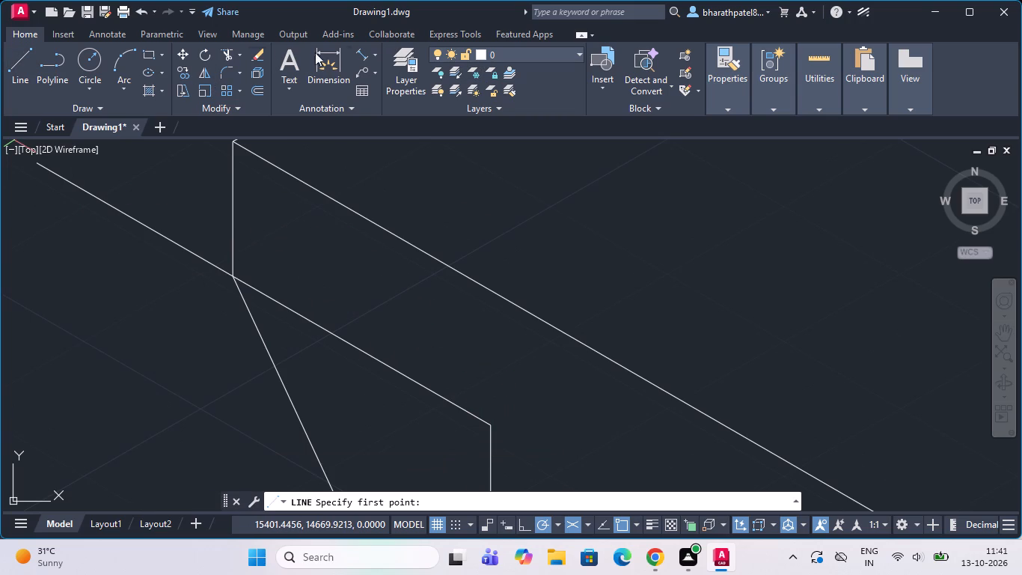
pyautogui.scroll(-2, 400, 77)
pyautogui.scroll(-2, 322, 305)
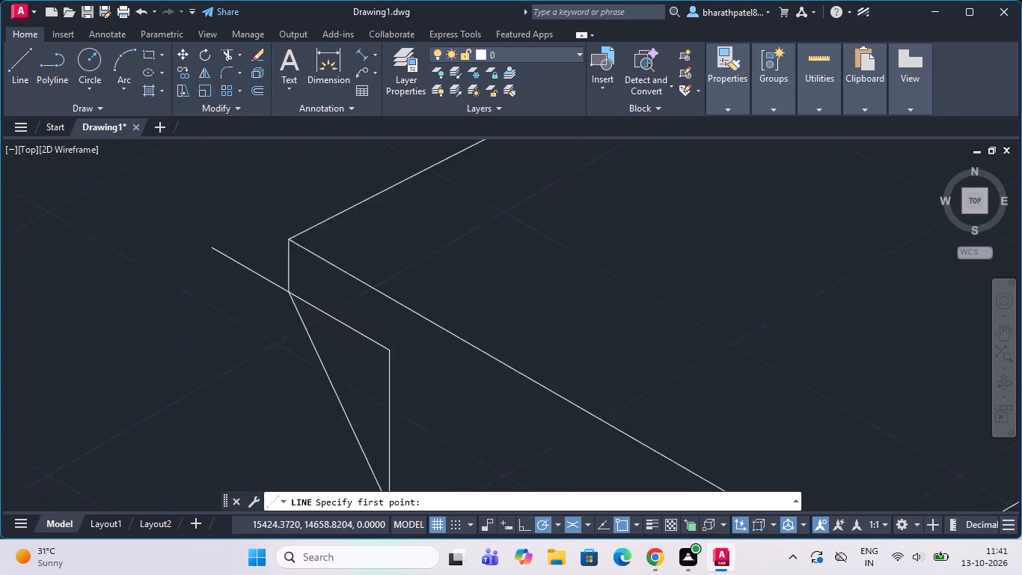
pyautogui.scroll(-4, 325, 296)
pyautogui.scroll(5, 414, 350)
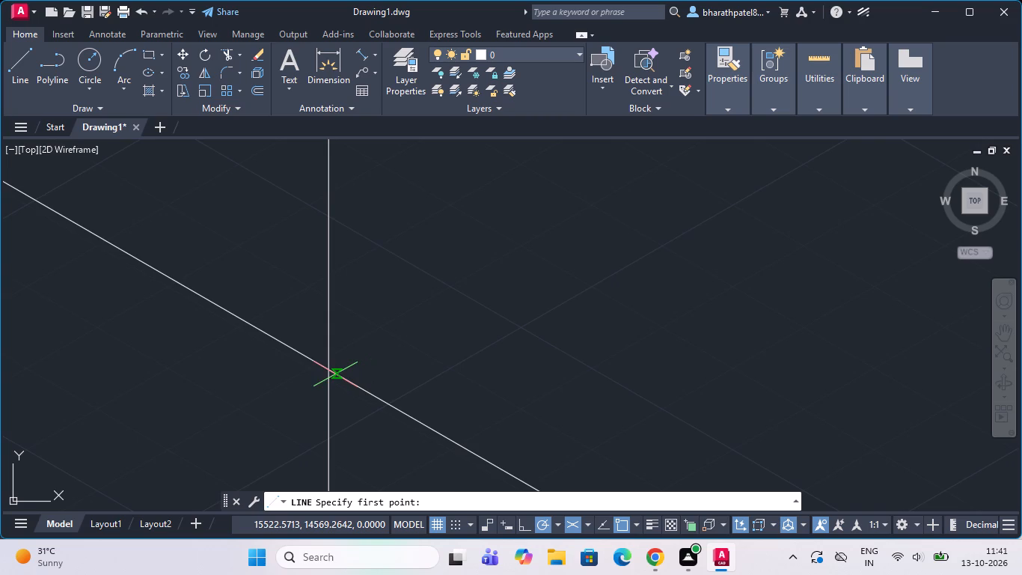
pyautogui.click(327, 365)
pyautogui.scroll(-5, 331, 360)
pyautogui.scroll(2, 194, 292)
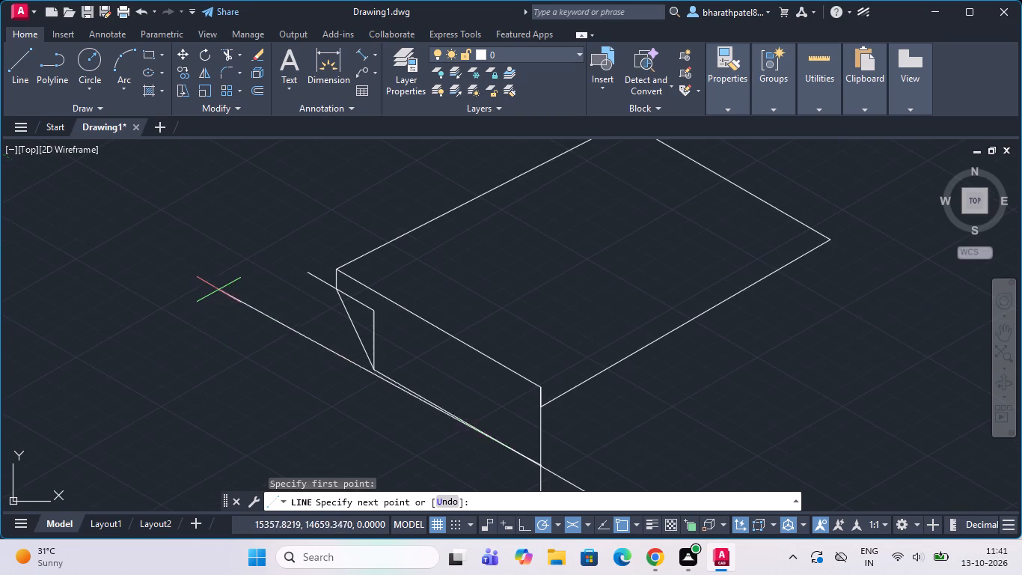
pyautogui.write('22')
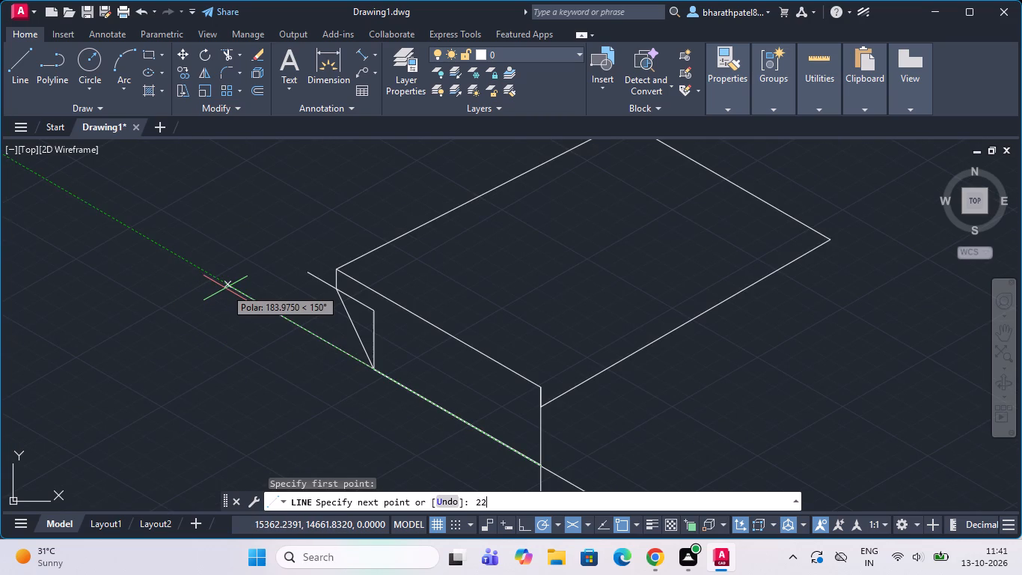
pyautogui.press('Return')
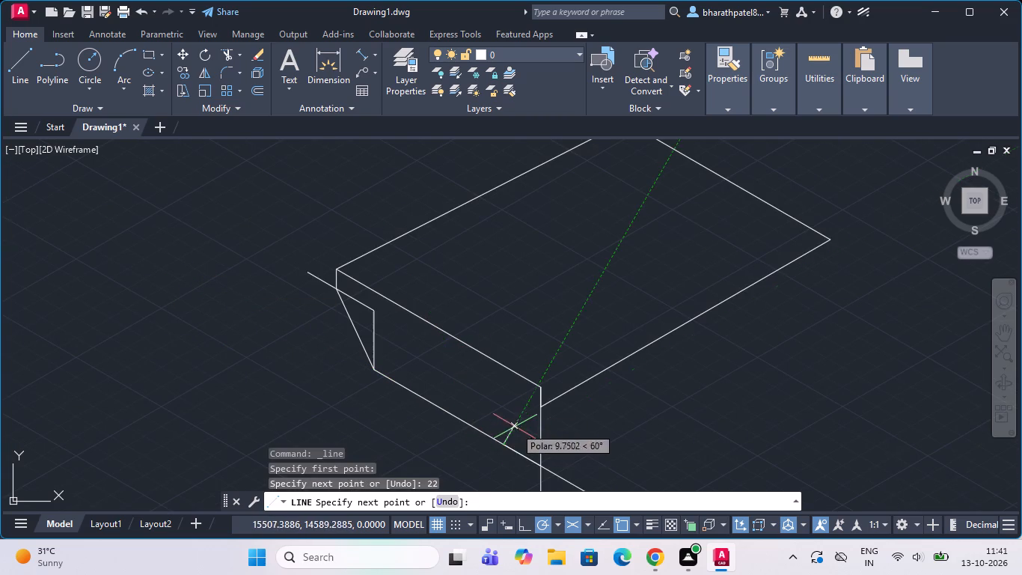
pyautogui.scroll(2, 519, 412)
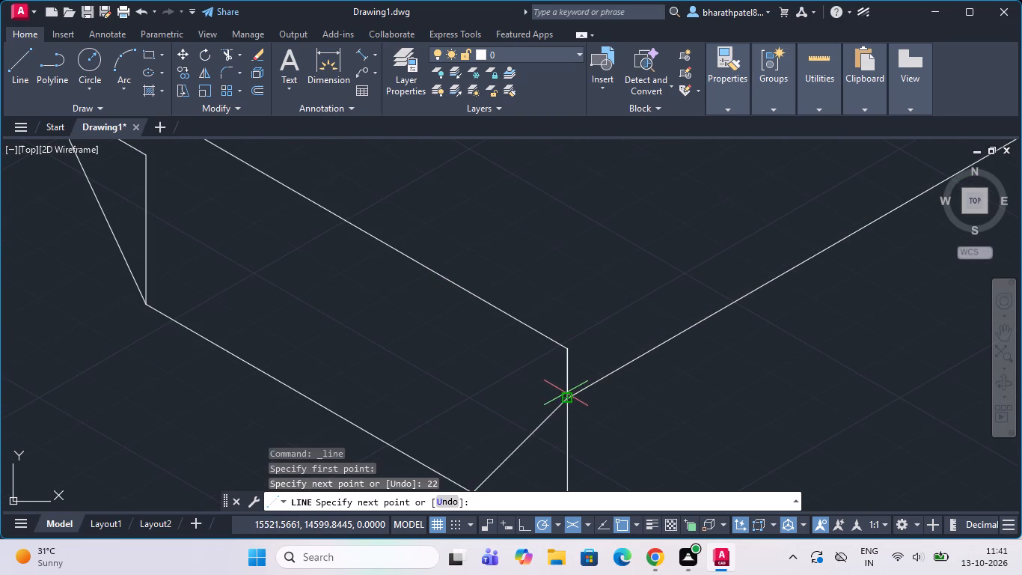
pyautogui.scroll(-2, 566, 393)
pyautogui.scroll(3, 566, 394)
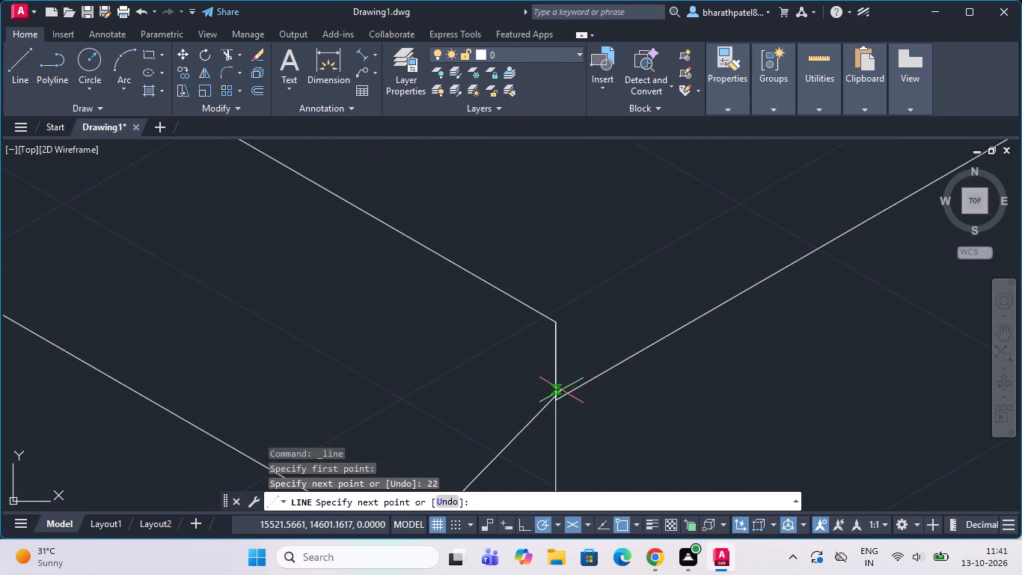
pyautogui.scroll(-4, 554, 395)
pyautogui.scroll(1, 524, 445)
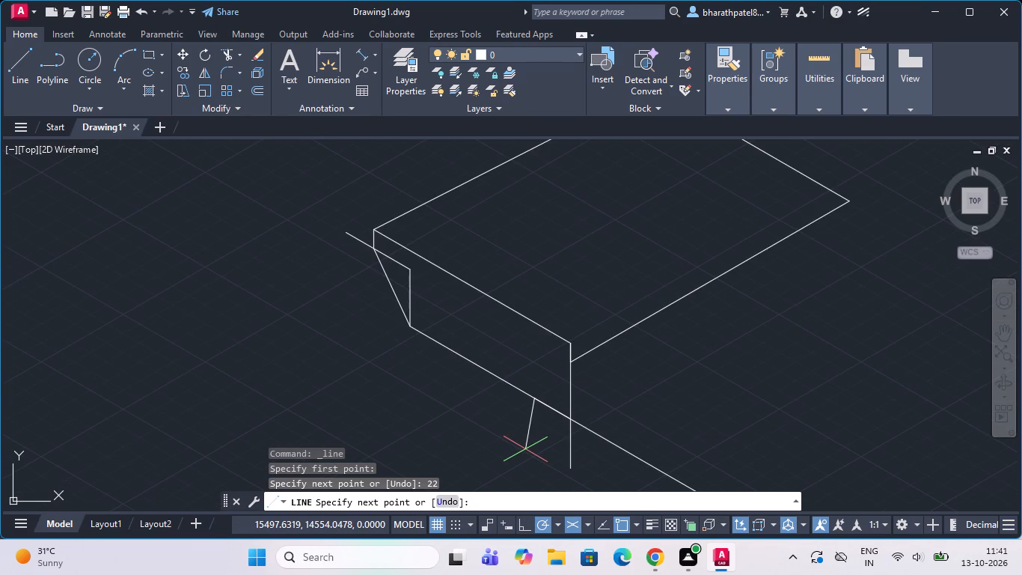
pyautogui.scroll(-1, 525, 454)
pyautogui.scroll(2, 389, 384)
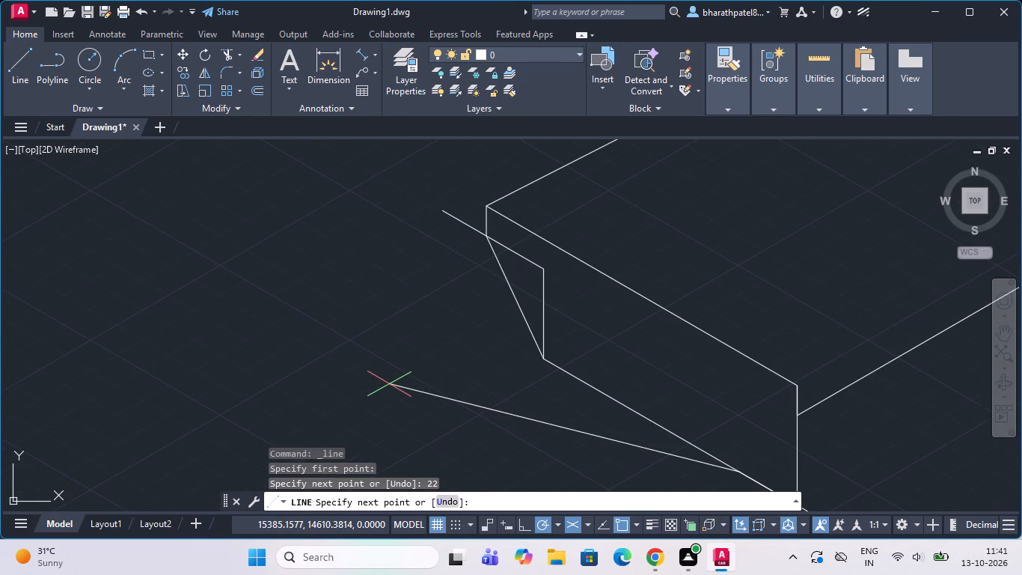
pyautogui.scroll(-3, 397, 391)
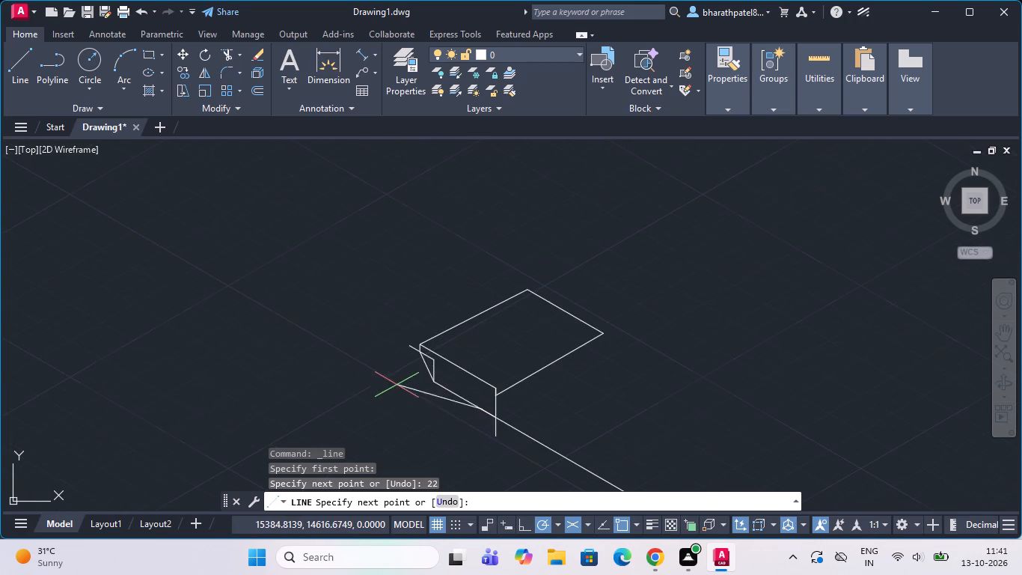
pyautogui.scroll(2, 456, 425)
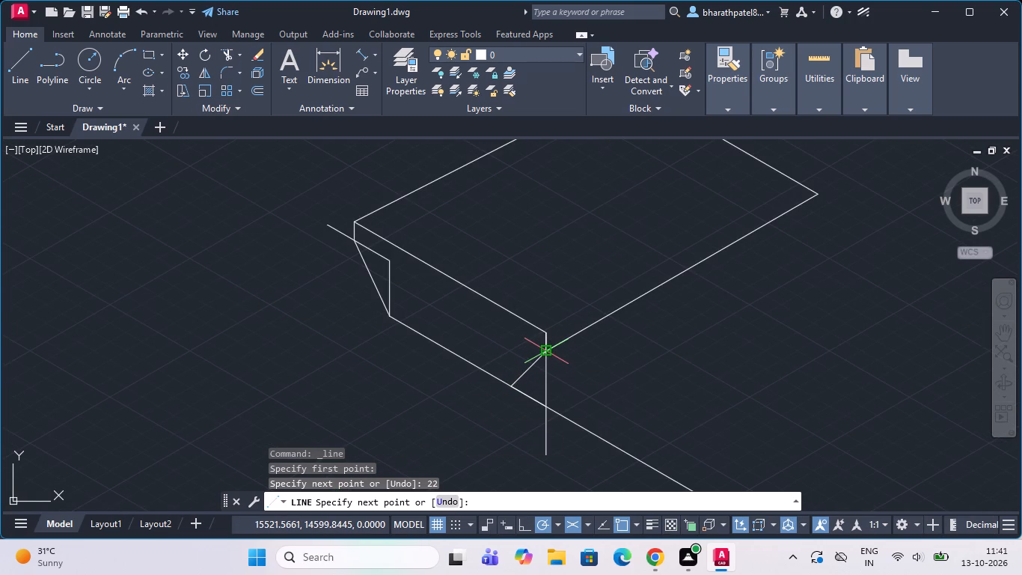
pyautogui.scroll(1, 544, 351)
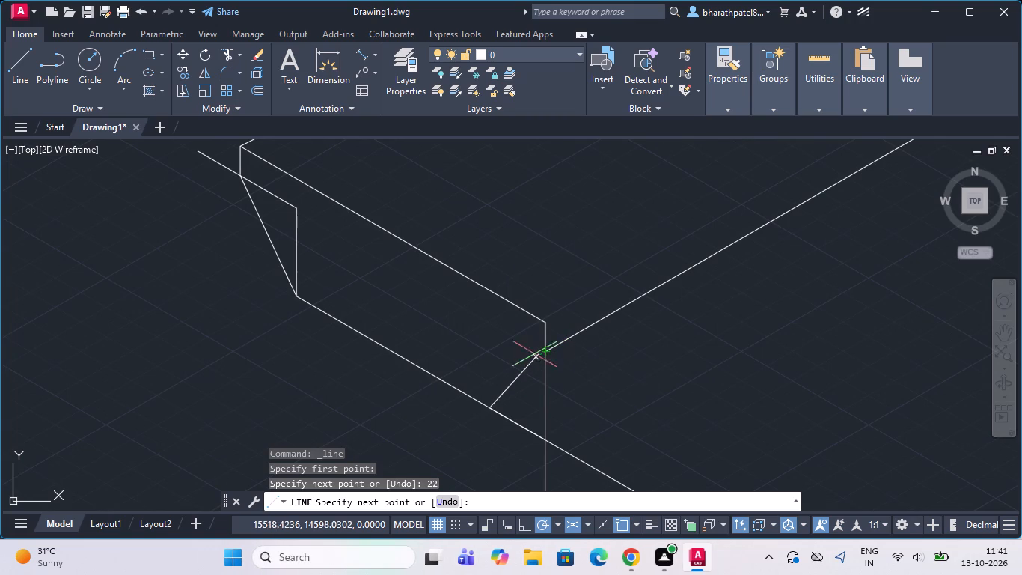
pyautogui.press('Escape')
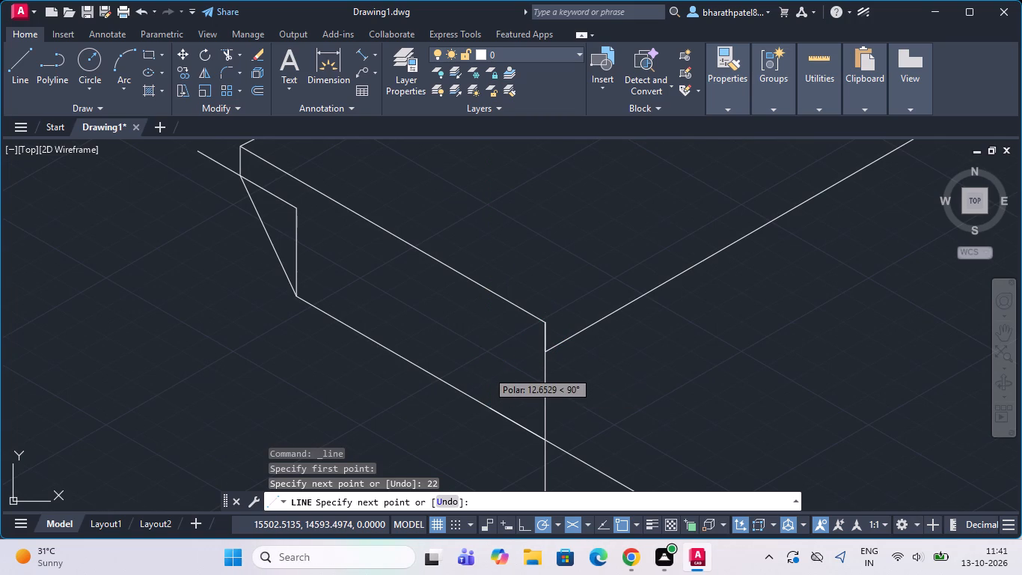
# Draw a vertical line straight down from the midpoint of the 120-unit front edge, ending below the long 330° line.
pyautogui.click(23, 61)
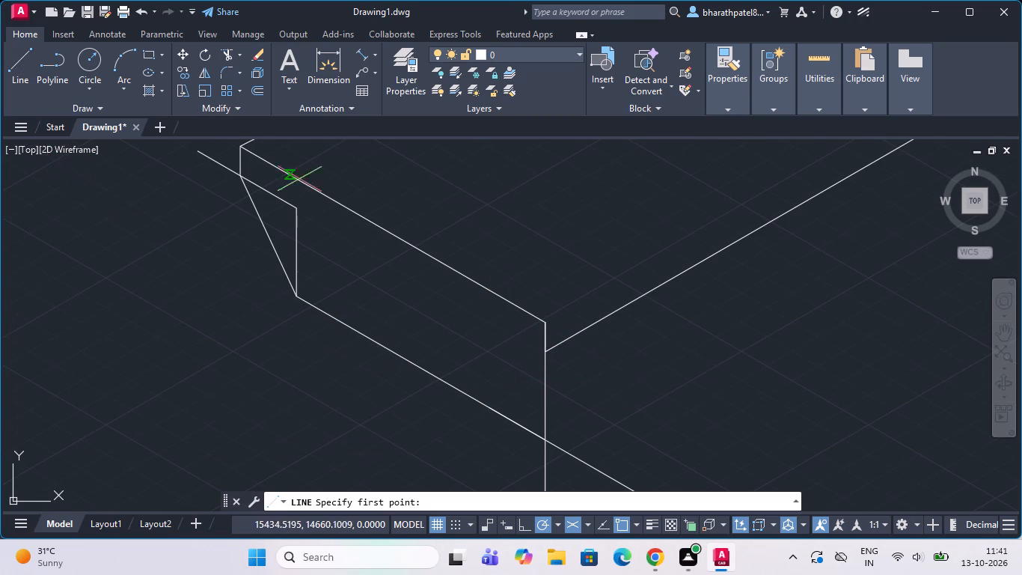
pyautogui.click(388, 231)
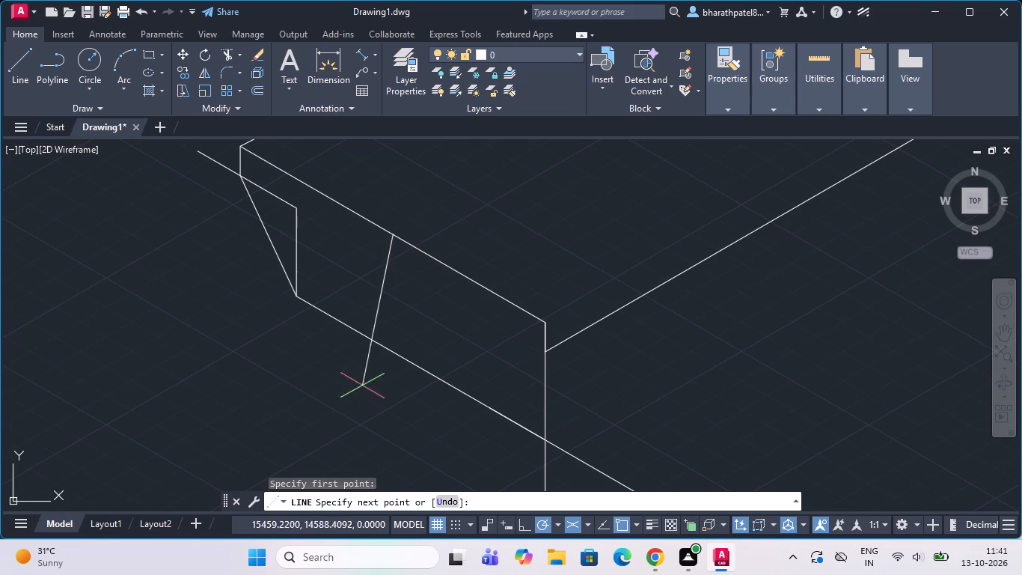
pyautogui.click(395, 407)
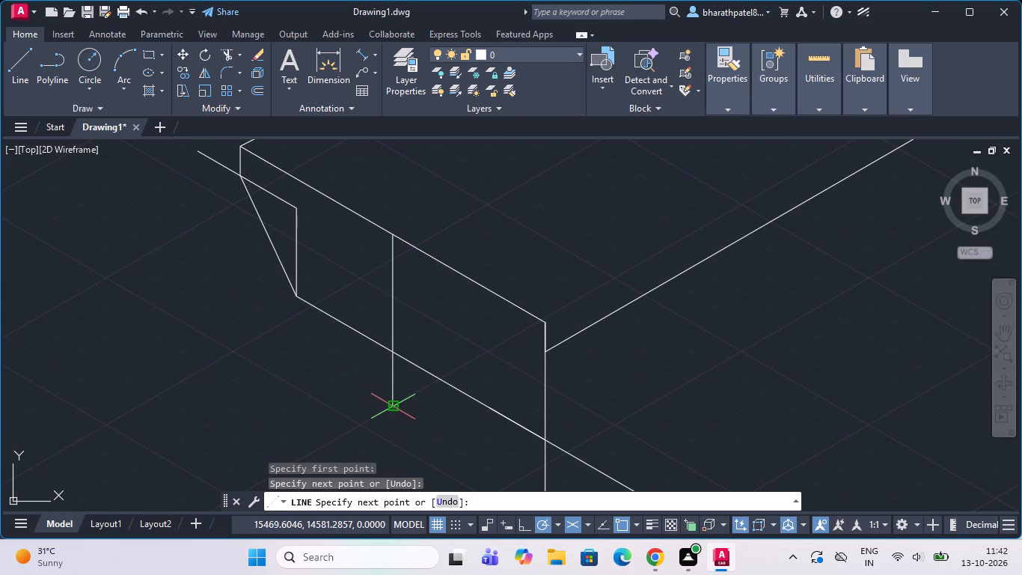
pyautogui.press('Escape')
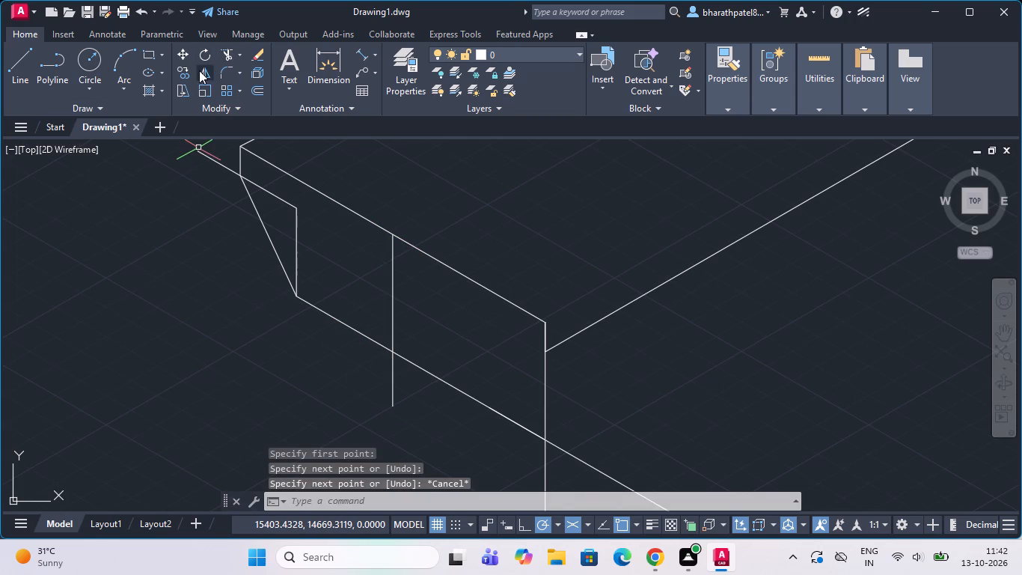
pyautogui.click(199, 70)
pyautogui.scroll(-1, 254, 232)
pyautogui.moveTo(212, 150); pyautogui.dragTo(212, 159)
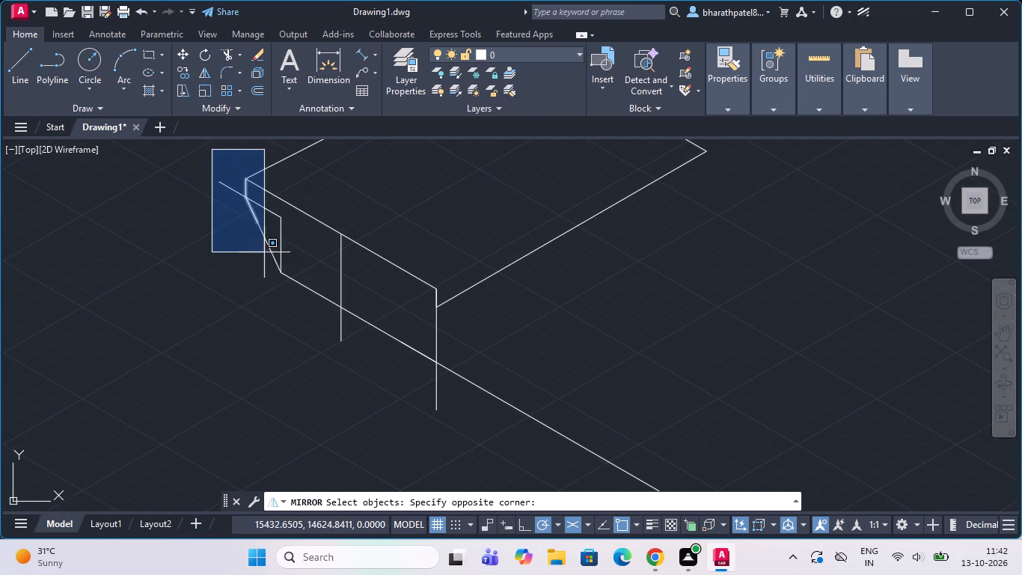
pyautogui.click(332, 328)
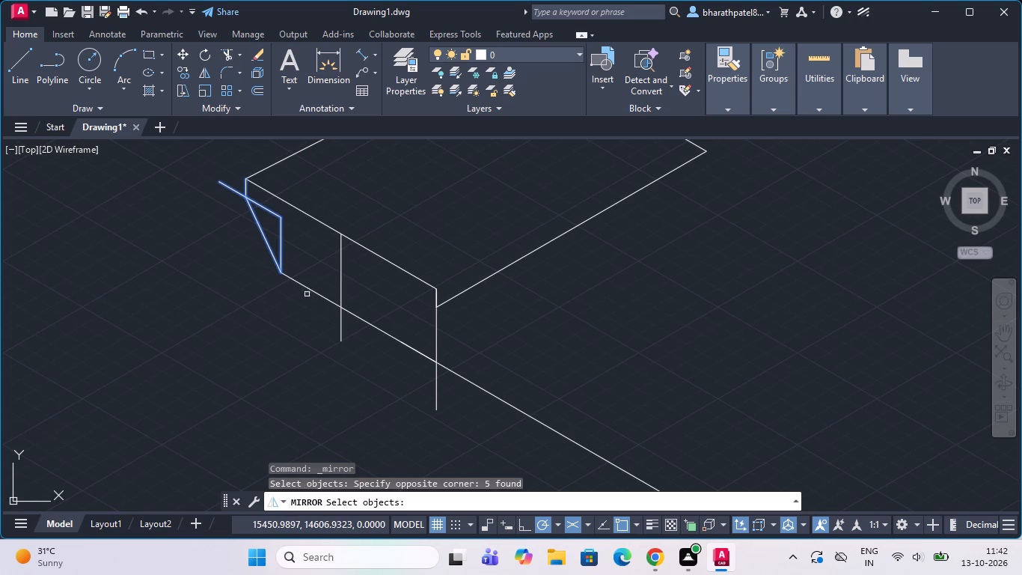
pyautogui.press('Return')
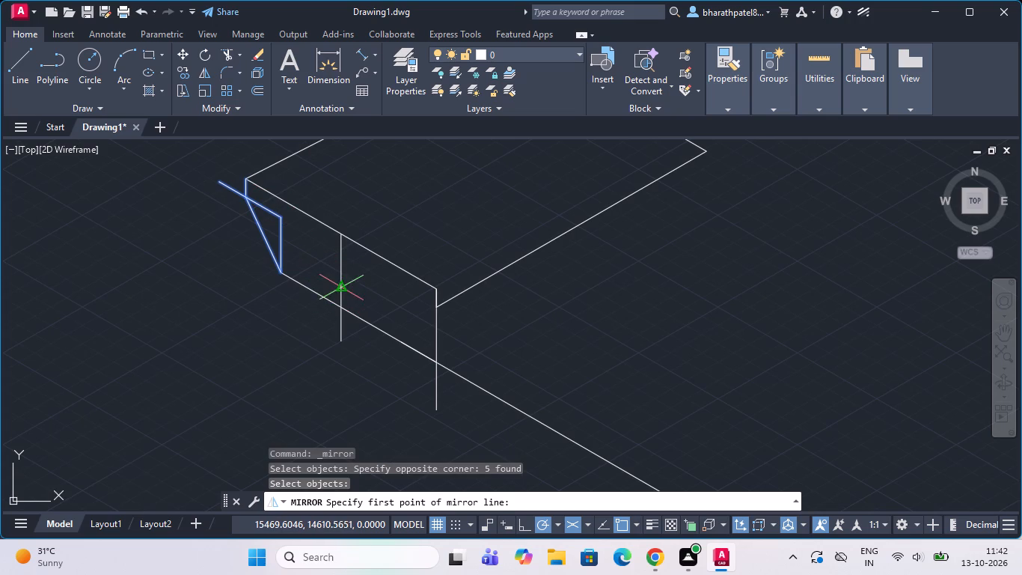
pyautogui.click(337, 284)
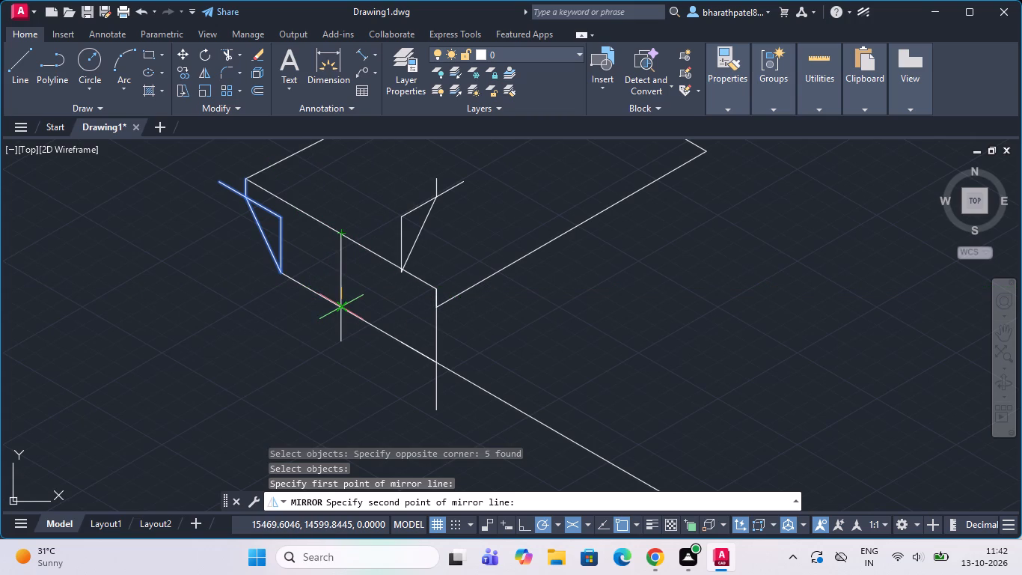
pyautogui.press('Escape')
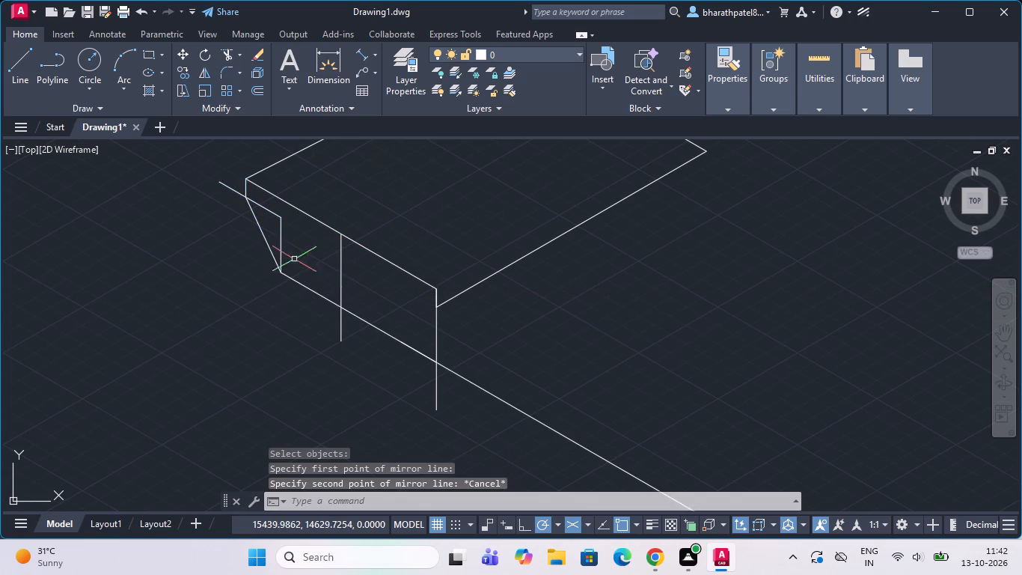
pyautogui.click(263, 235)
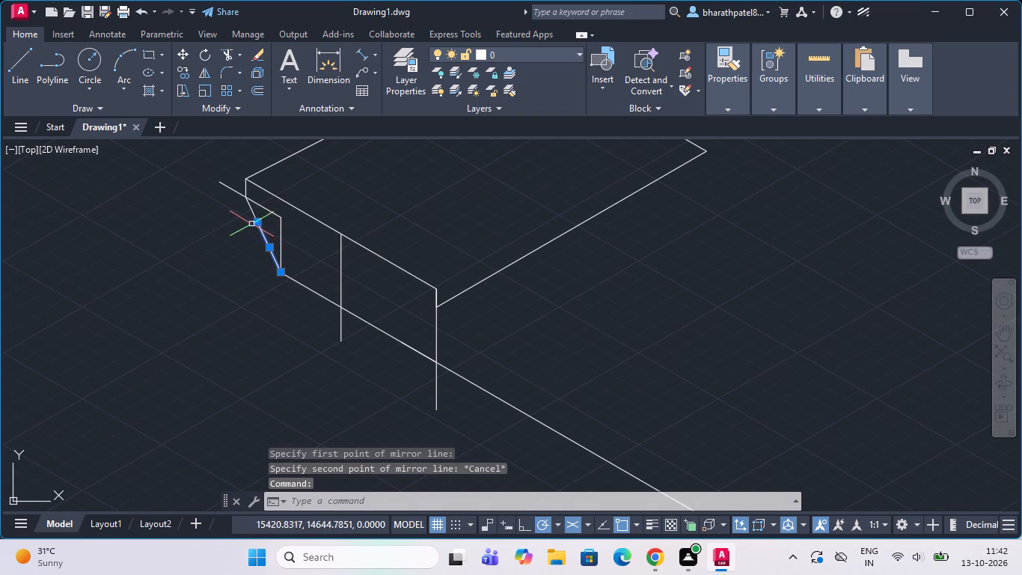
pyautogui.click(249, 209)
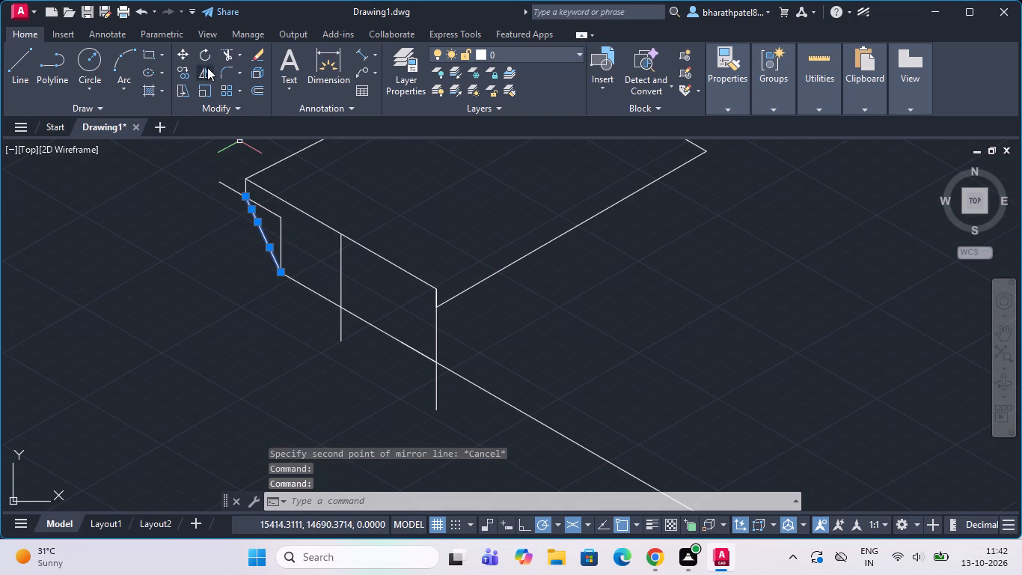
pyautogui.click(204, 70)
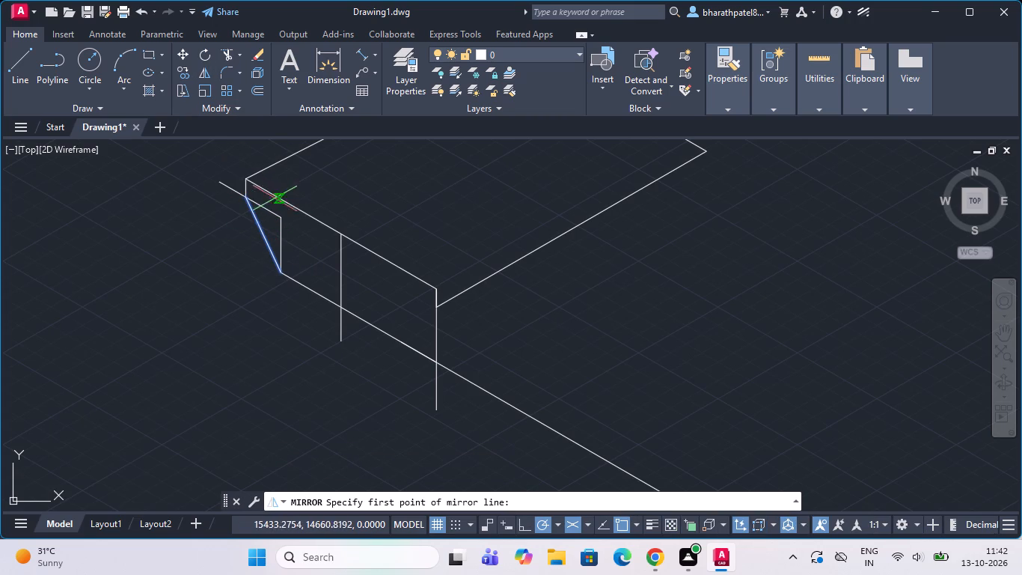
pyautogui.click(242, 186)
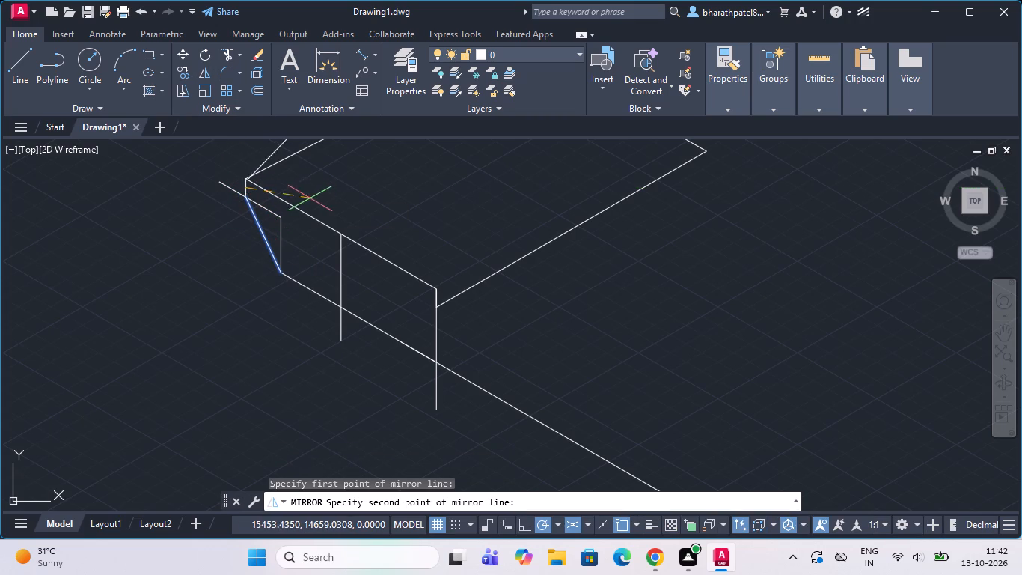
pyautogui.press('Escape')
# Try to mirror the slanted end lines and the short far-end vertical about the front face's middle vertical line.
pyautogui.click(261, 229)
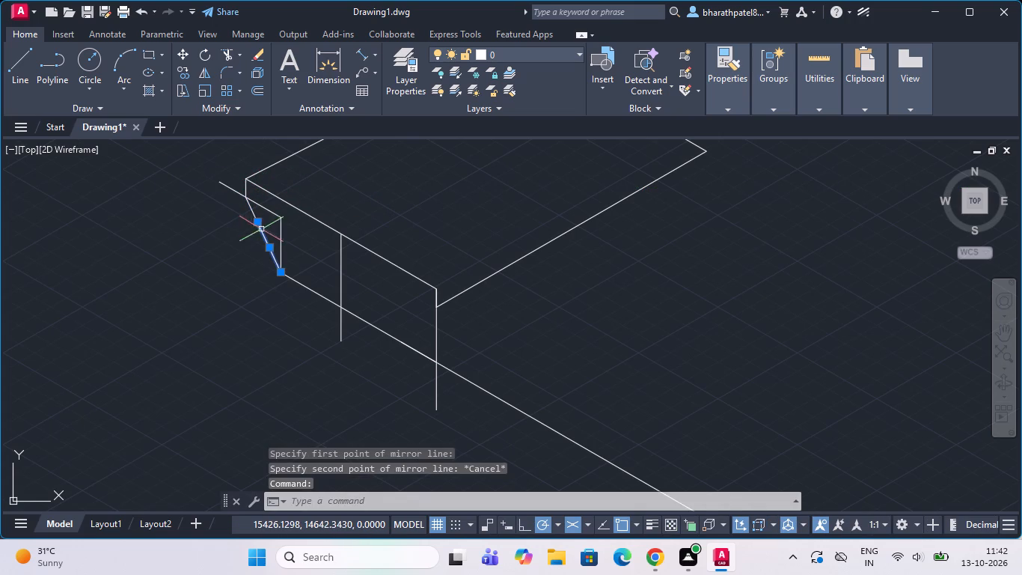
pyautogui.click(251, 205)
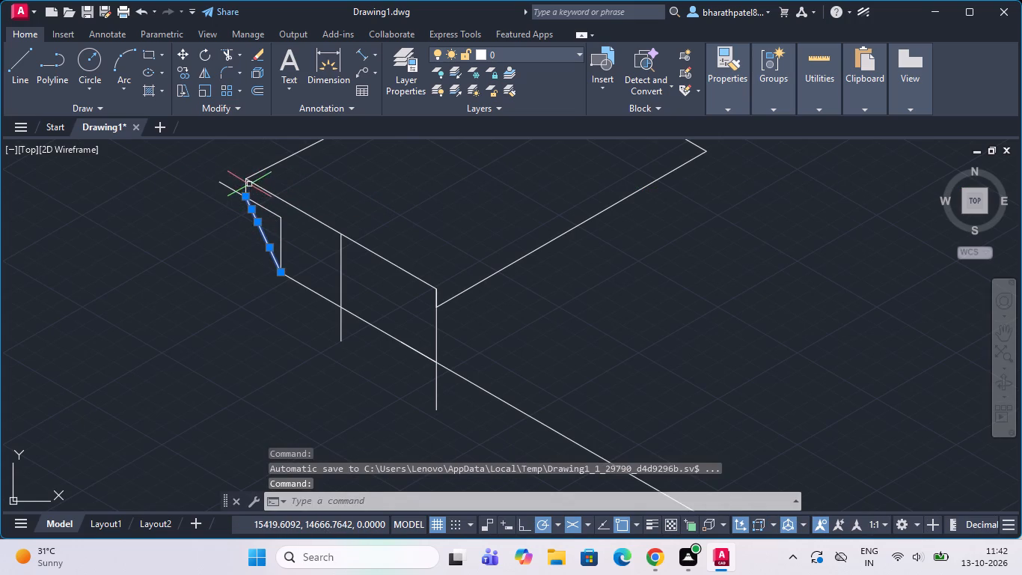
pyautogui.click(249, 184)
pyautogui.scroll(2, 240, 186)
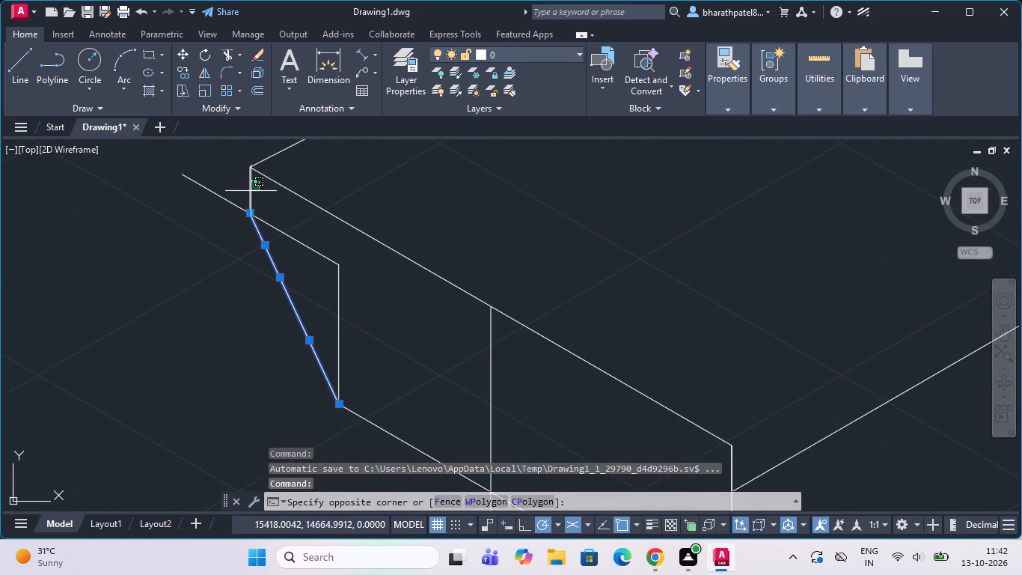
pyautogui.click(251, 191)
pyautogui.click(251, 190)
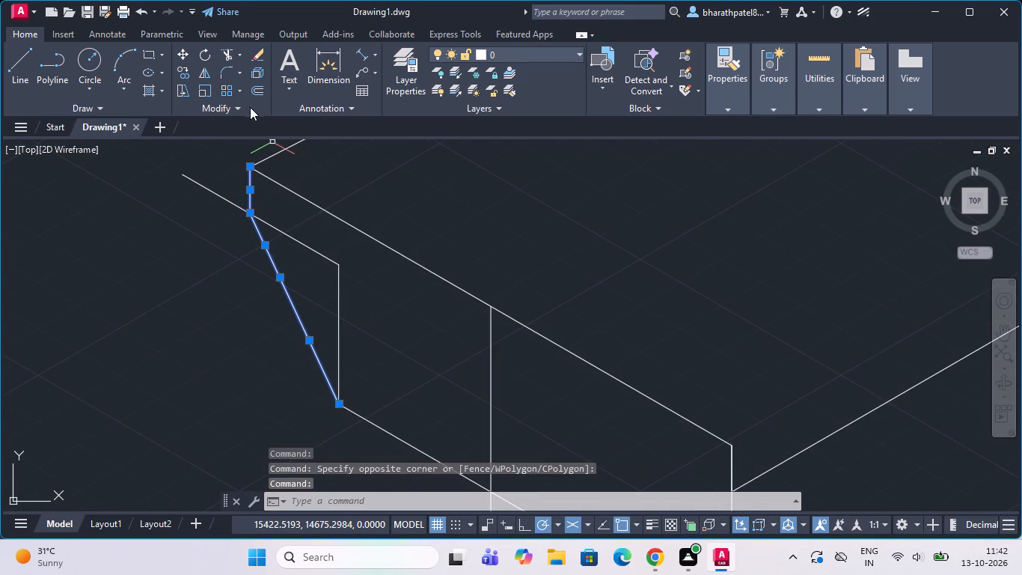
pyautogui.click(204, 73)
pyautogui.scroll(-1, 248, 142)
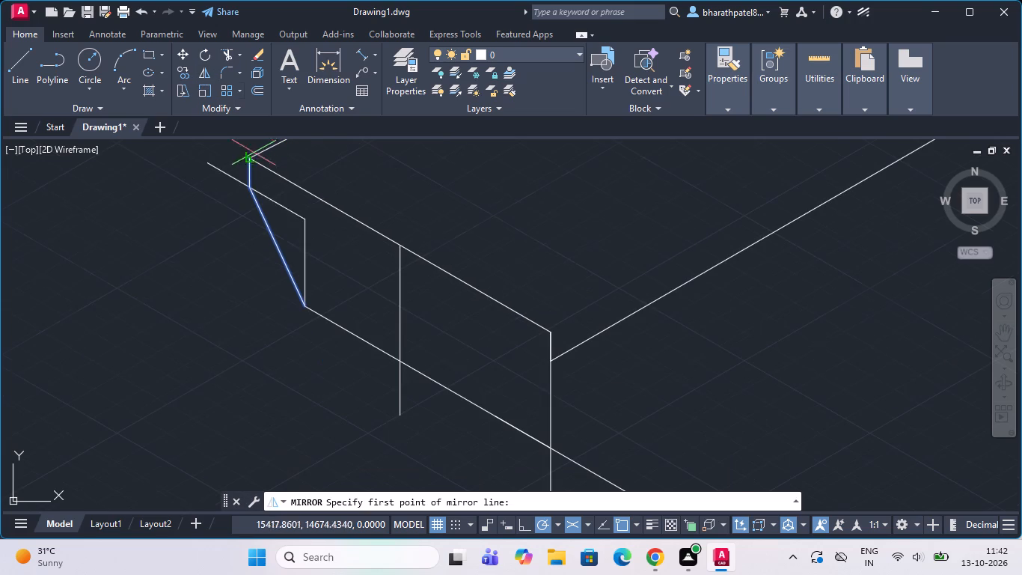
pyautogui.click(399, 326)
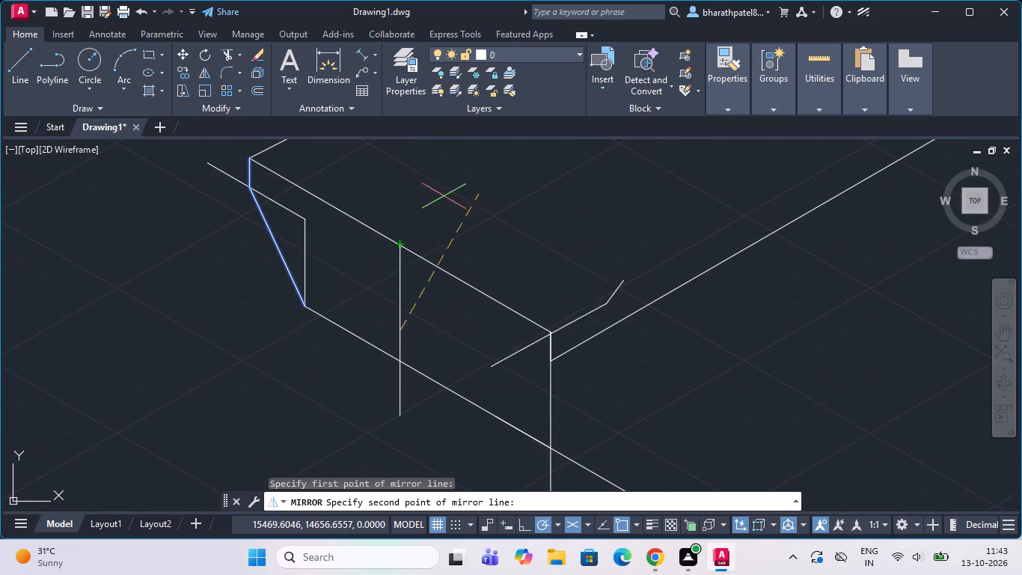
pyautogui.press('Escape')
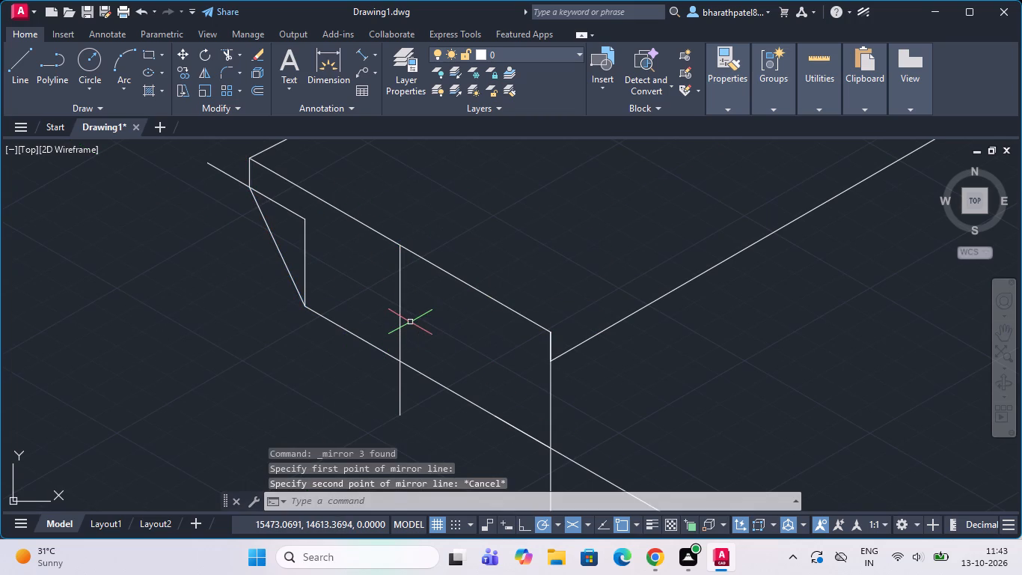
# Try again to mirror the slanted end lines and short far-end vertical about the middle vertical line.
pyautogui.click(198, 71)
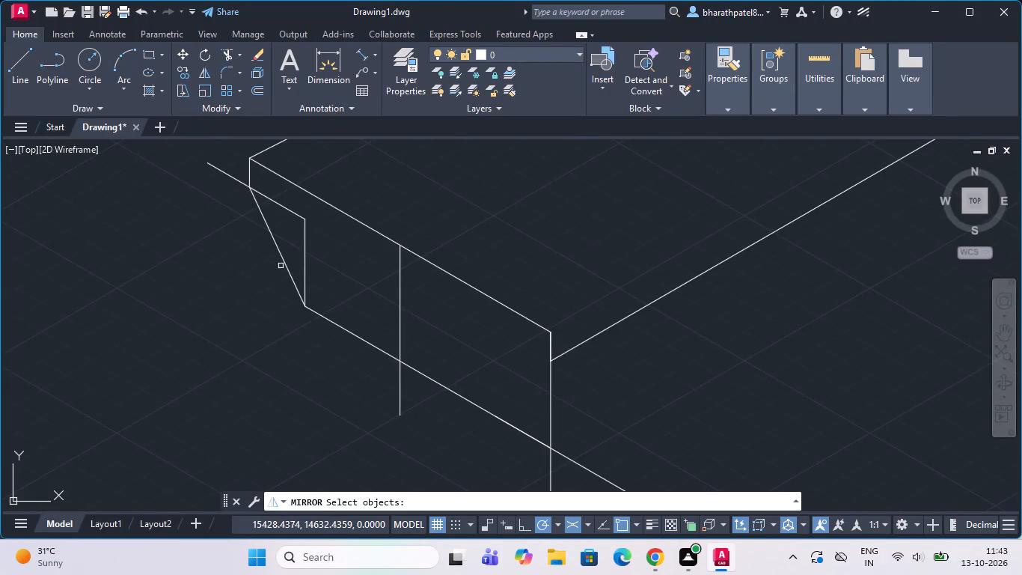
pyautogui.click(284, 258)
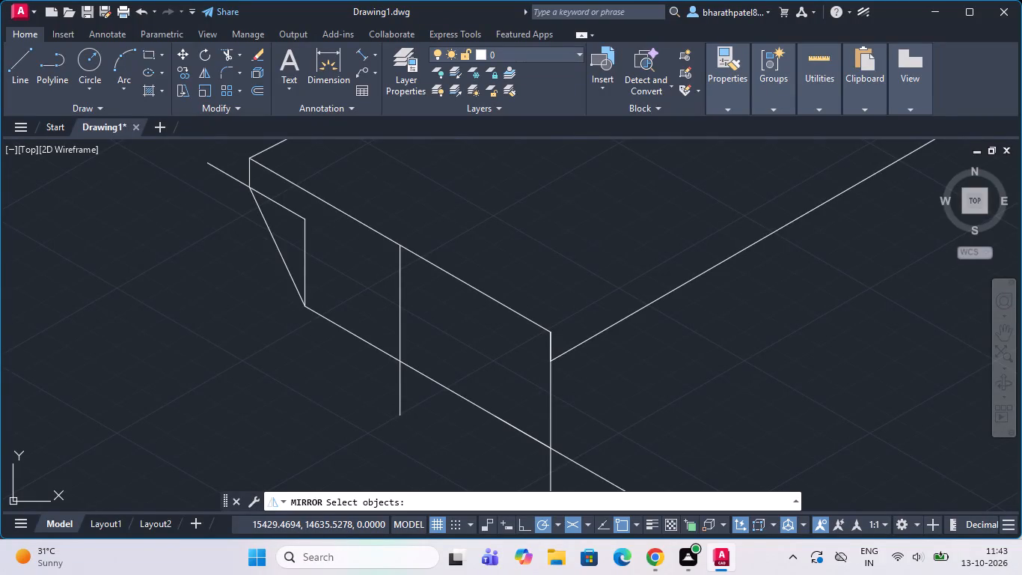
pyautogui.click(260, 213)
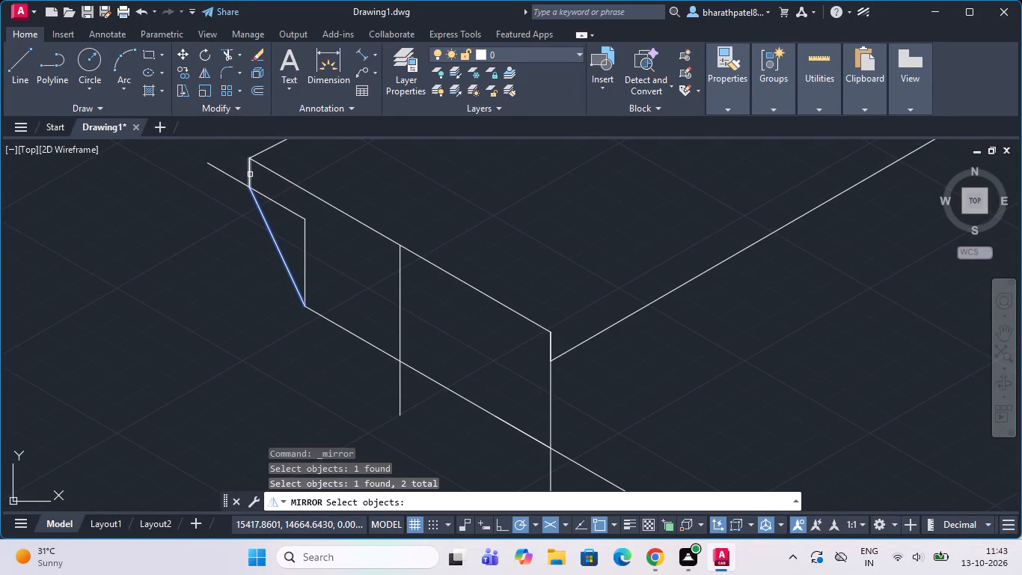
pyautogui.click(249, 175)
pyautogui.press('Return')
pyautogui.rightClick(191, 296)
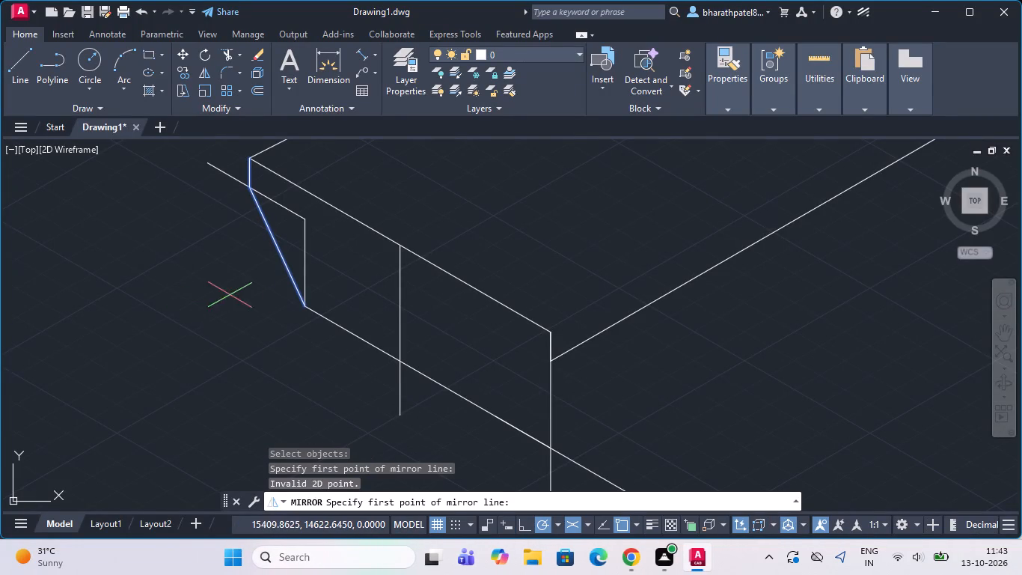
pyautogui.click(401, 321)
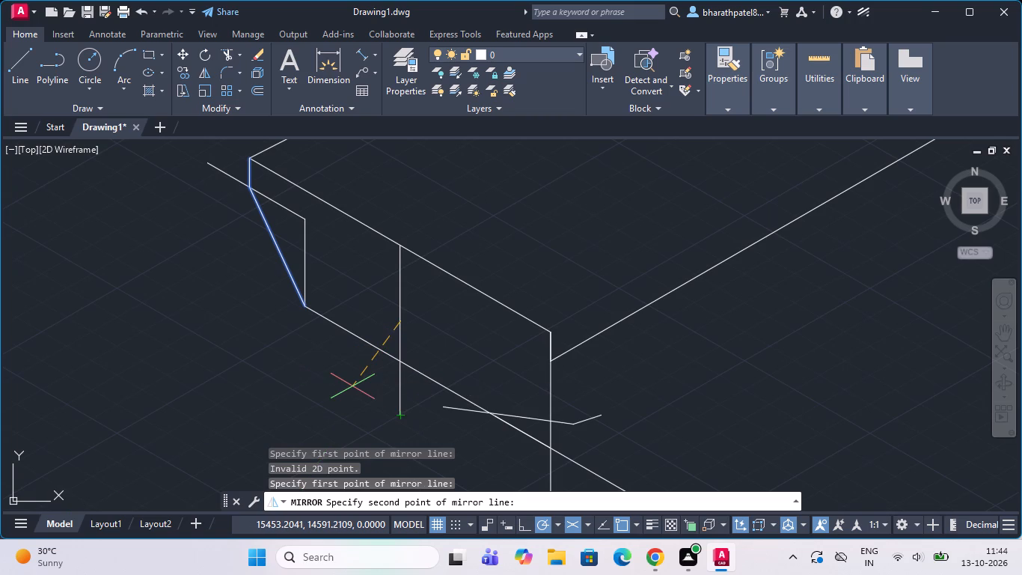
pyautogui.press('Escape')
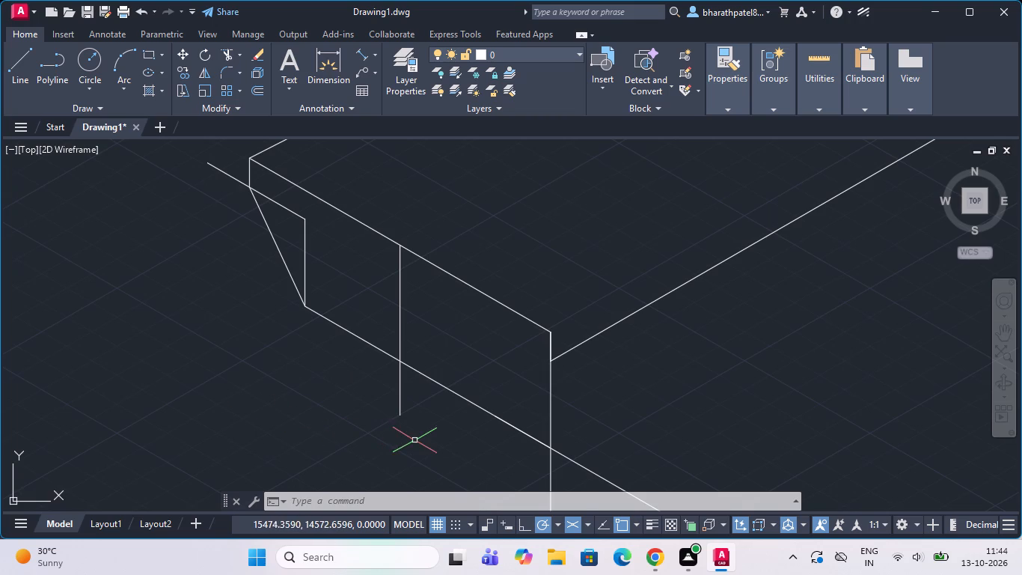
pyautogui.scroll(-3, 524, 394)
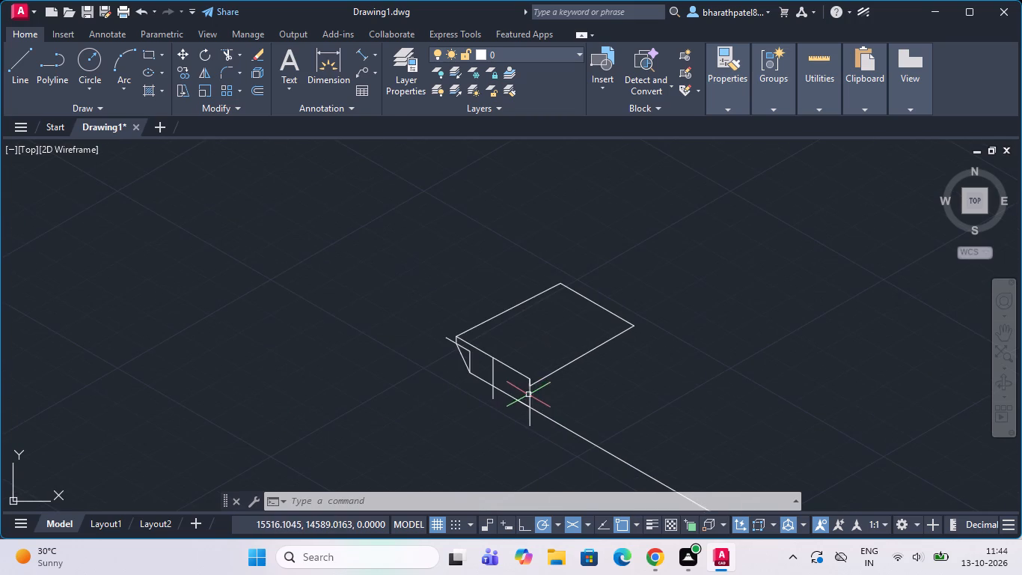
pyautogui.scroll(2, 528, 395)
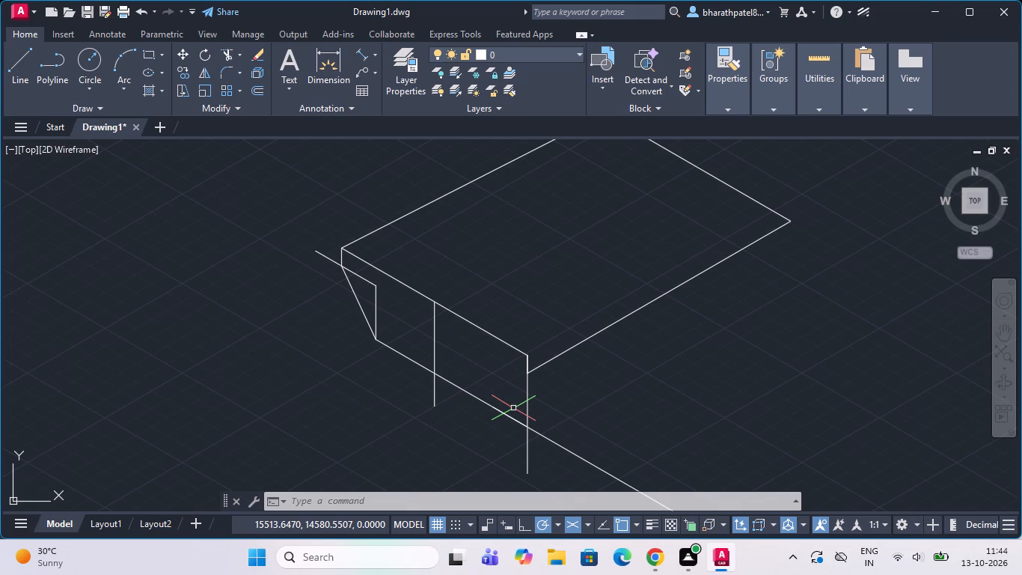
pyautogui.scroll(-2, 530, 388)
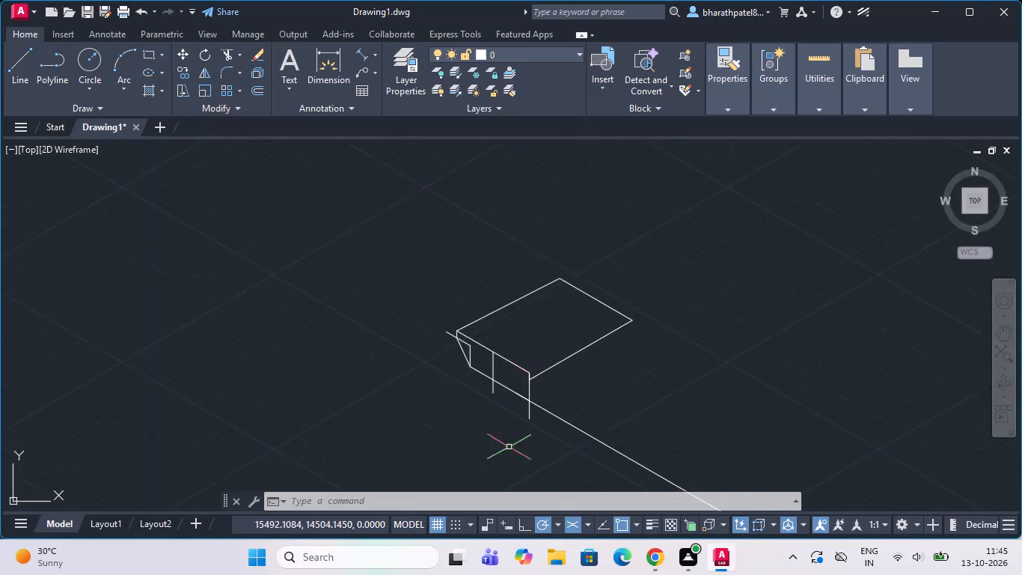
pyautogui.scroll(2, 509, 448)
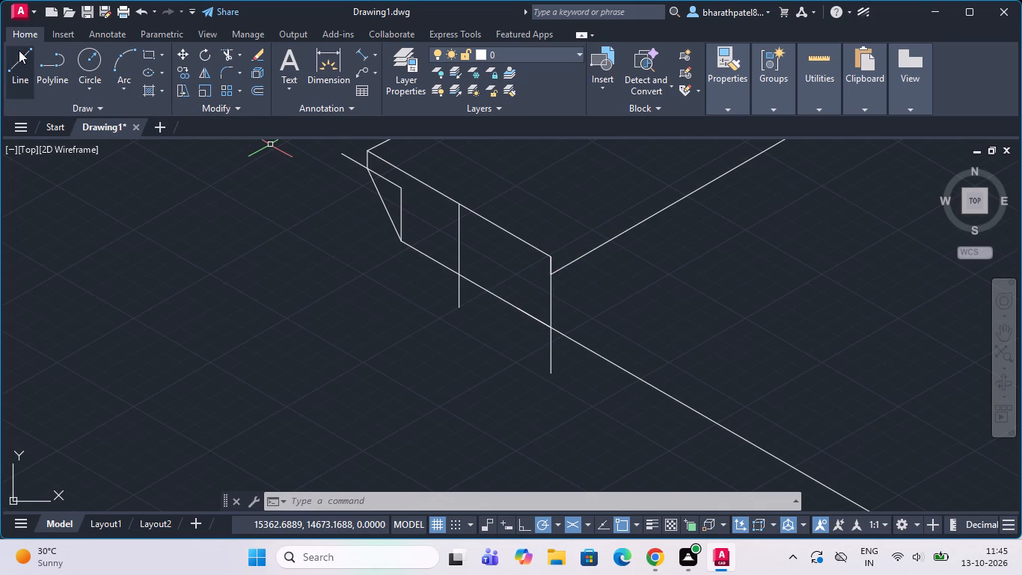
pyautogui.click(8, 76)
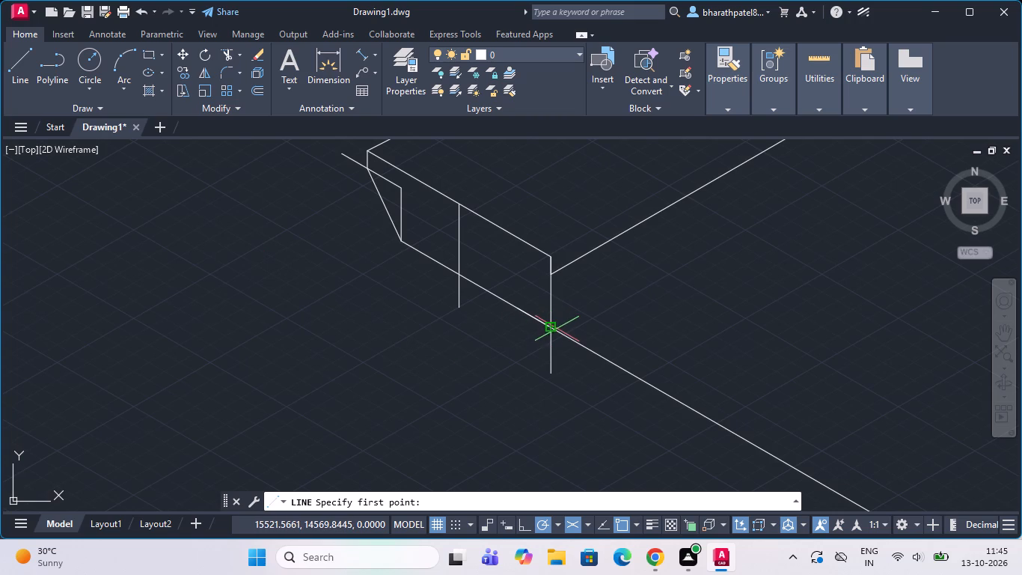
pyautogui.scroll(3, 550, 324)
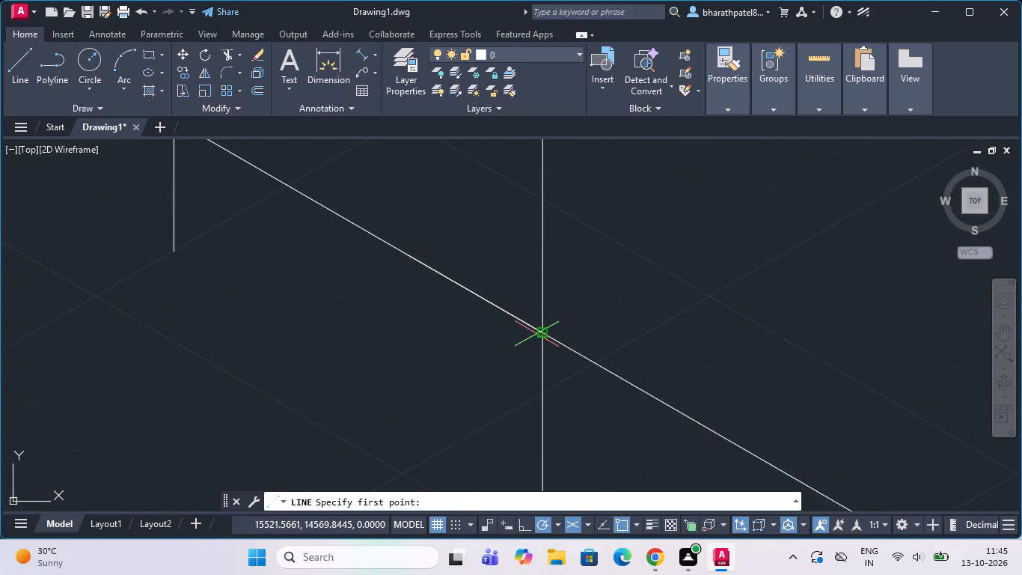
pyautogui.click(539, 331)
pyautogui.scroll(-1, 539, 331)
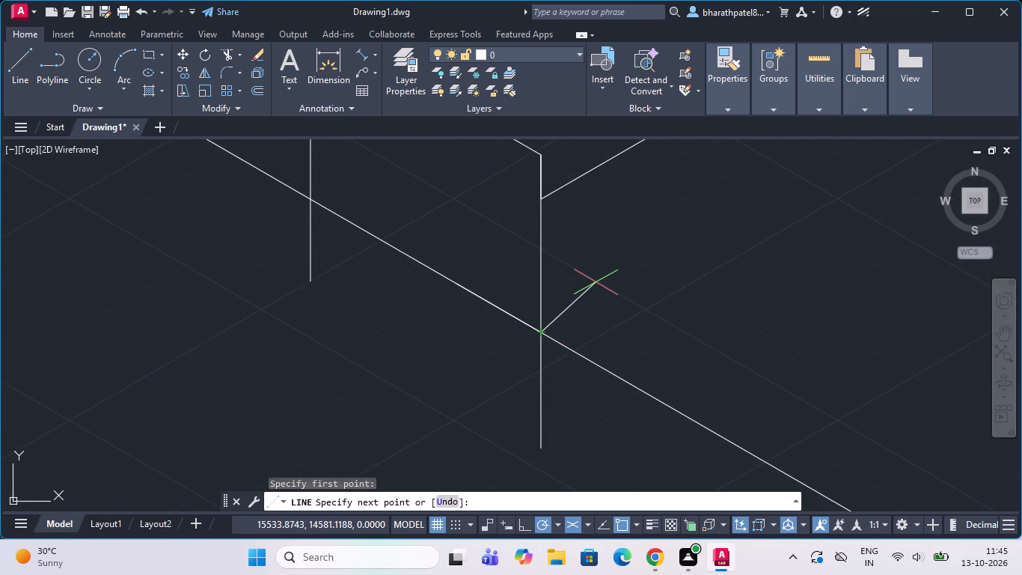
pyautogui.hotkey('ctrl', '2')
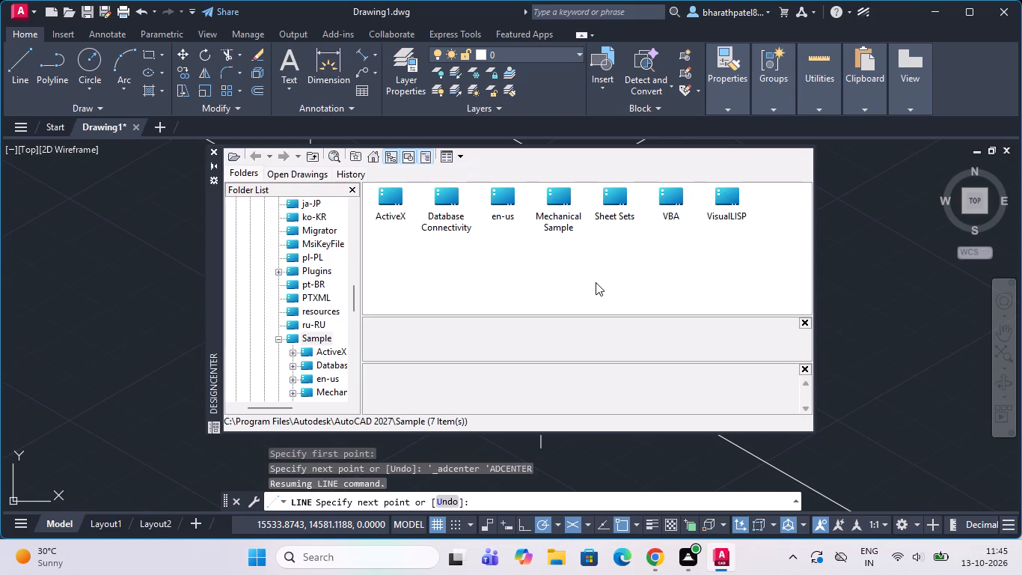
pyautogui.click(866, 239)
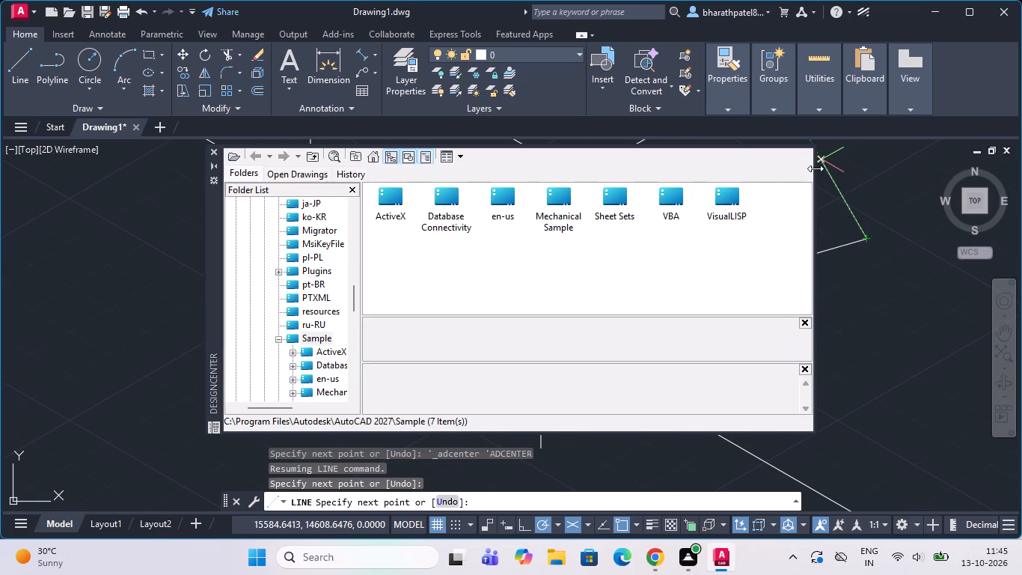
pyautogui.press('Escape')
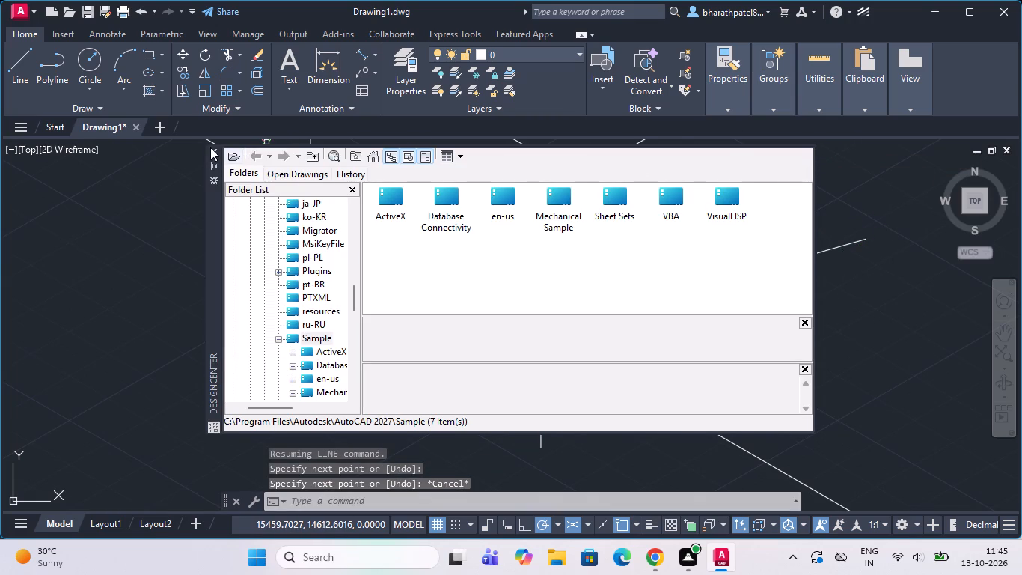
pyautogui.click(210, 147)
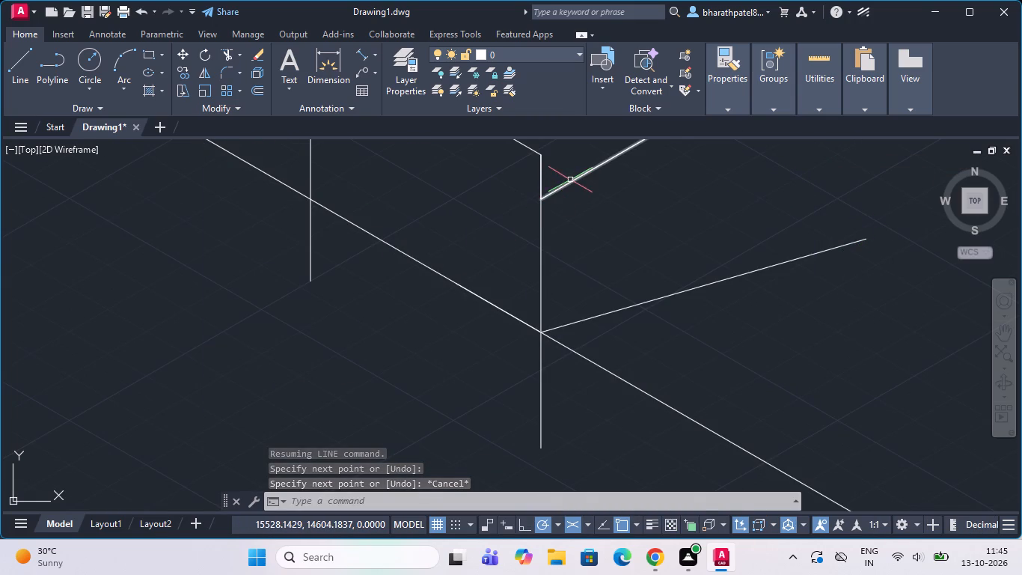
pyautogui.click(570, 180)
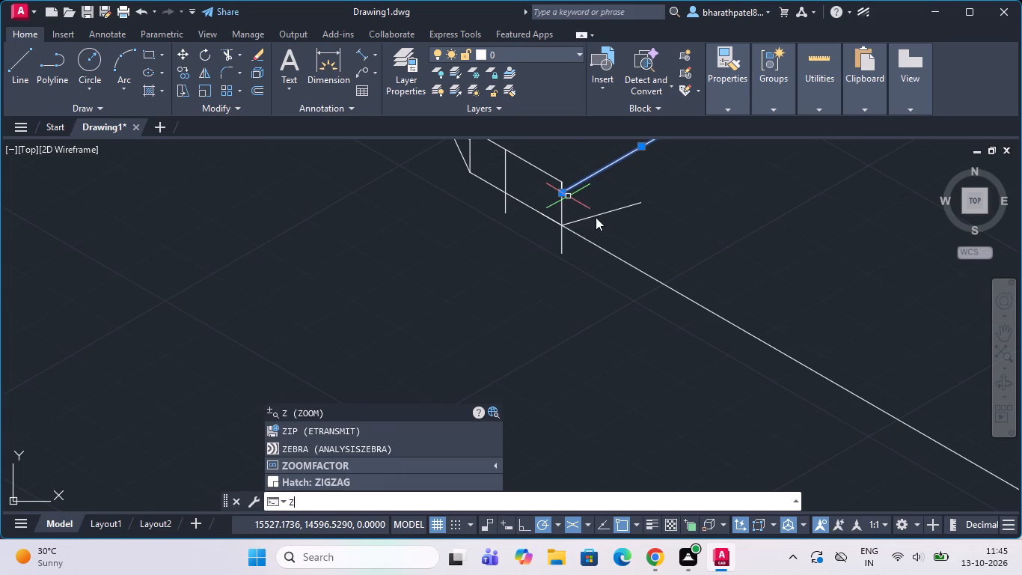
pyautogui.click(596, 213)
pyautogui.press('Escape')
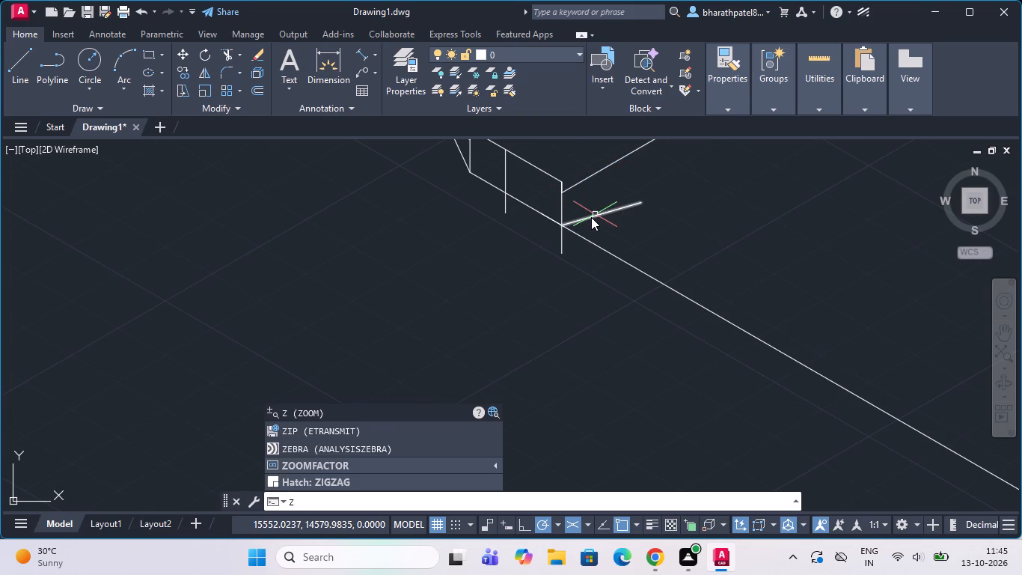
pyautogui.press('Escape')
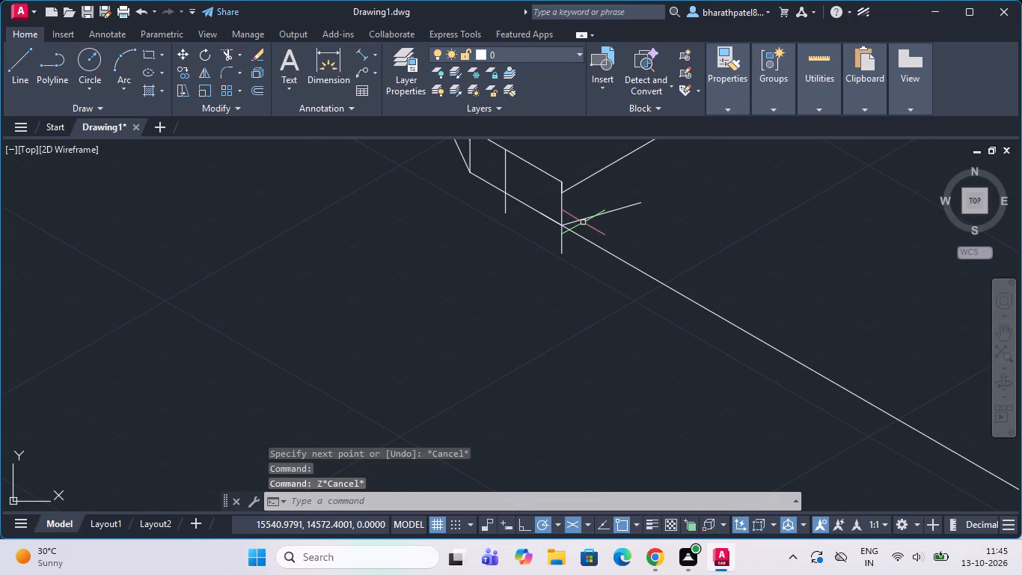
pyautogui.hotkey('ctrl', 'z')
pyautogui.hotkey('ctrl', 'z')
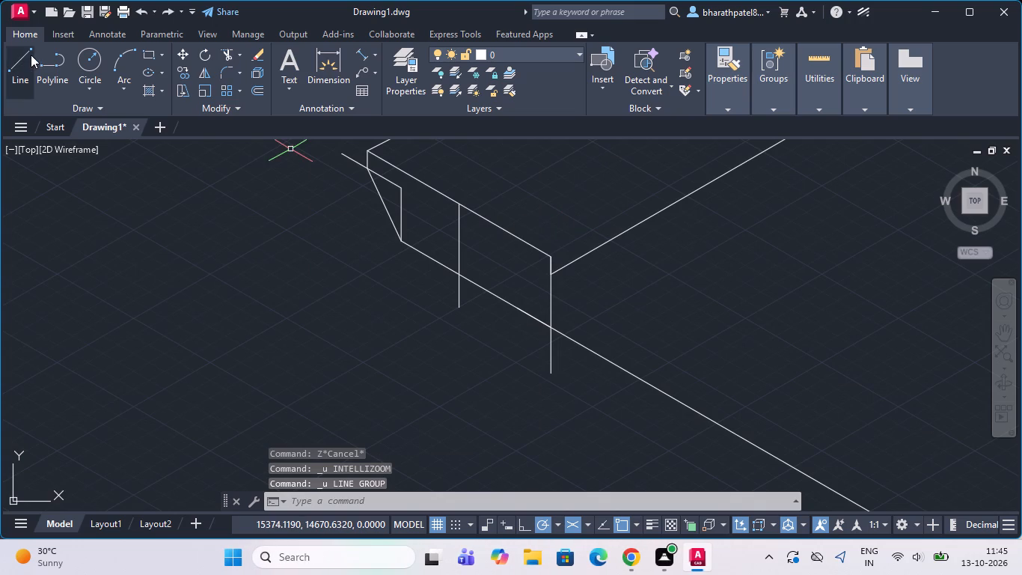
# Draw a 30-unit line at 45° from where the near-end vertical crosses the long 330° line, and finish the line.
pyautogui.click(24, 62)
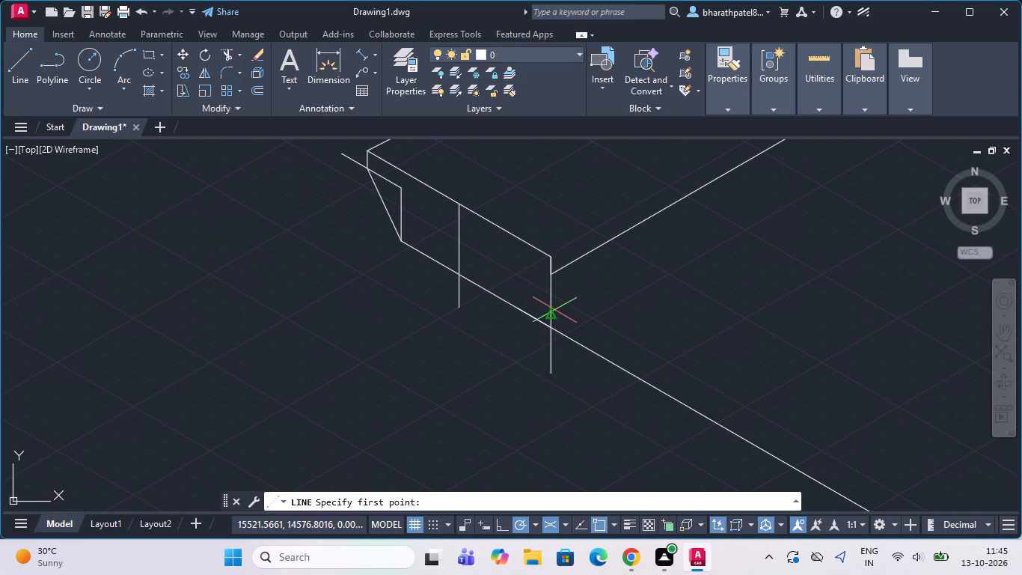
pyautogui.scroll(2, 552, 318)
pyautogui.click(541, 338)
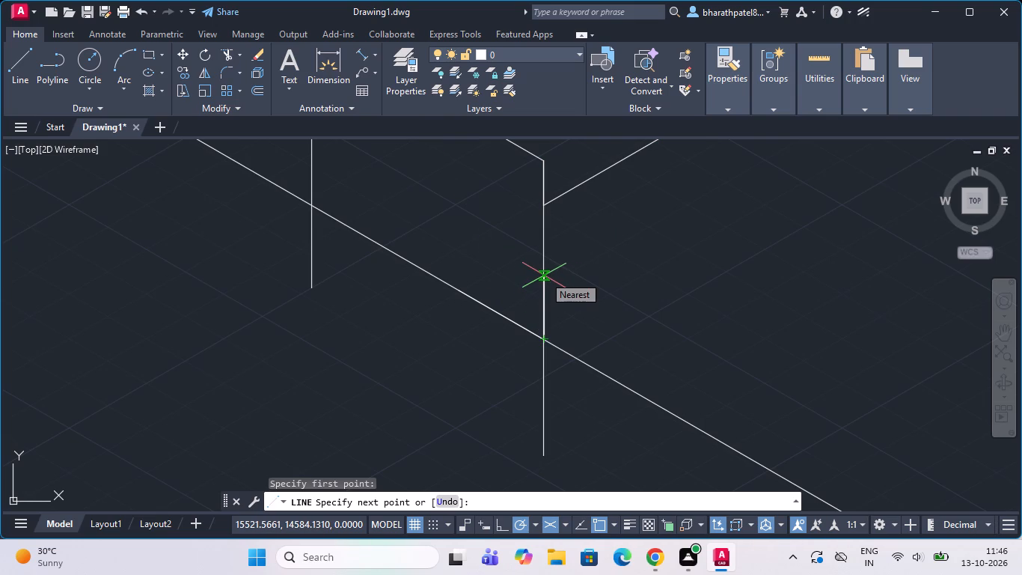
pyautogui.hotkey('shift', '@')
pyautogui.write('30')
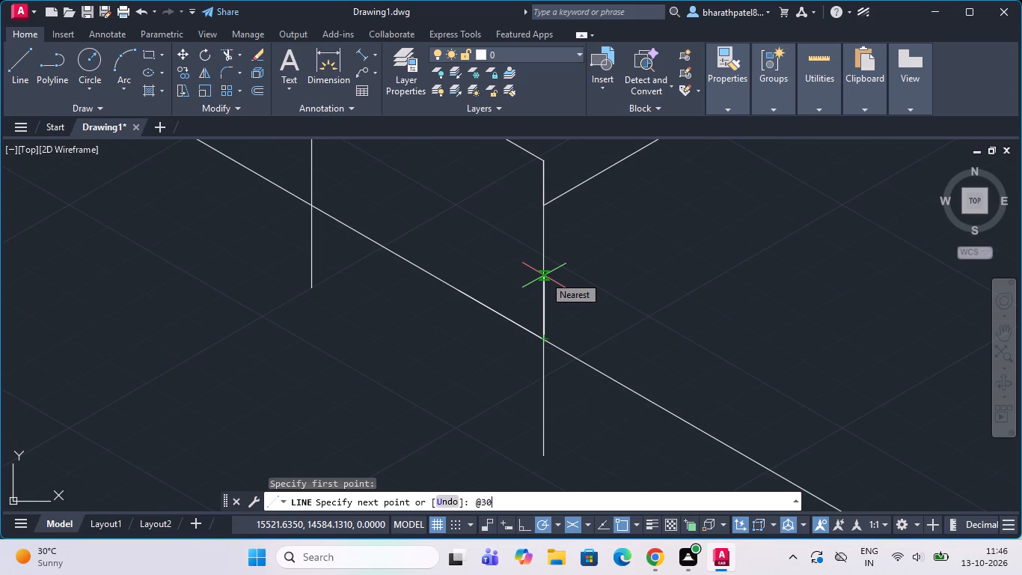
pyautogui.press(',')
pyautogui.press('shift+less')
pyautogui.press('BackSpace')
pyautogui.press('BackSpace')
pyautogui.press('shift+less')
pyautogui.write('45')
pyautogui.press('Return')
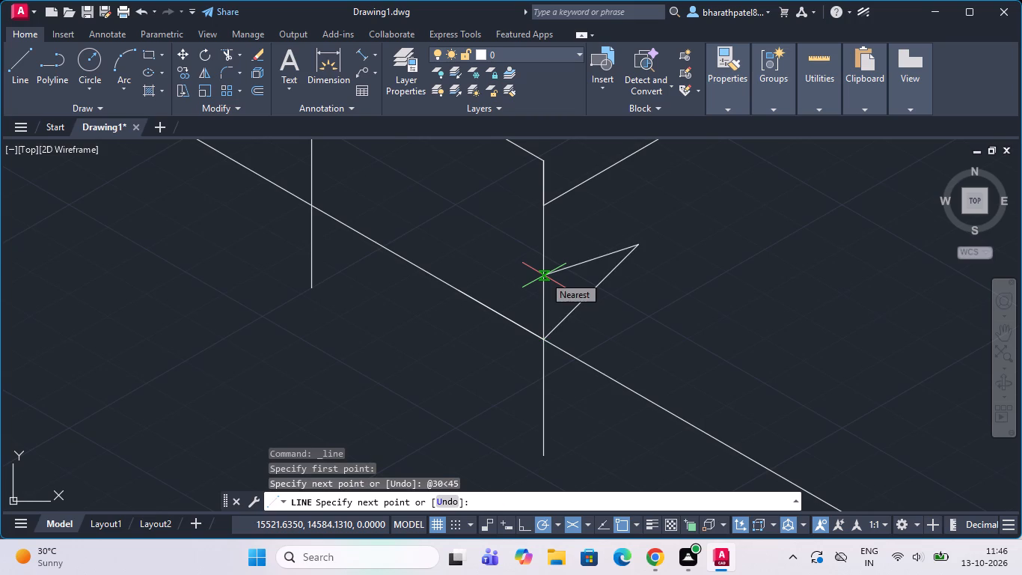
pyautogui.scroll(-3, 544, 276)
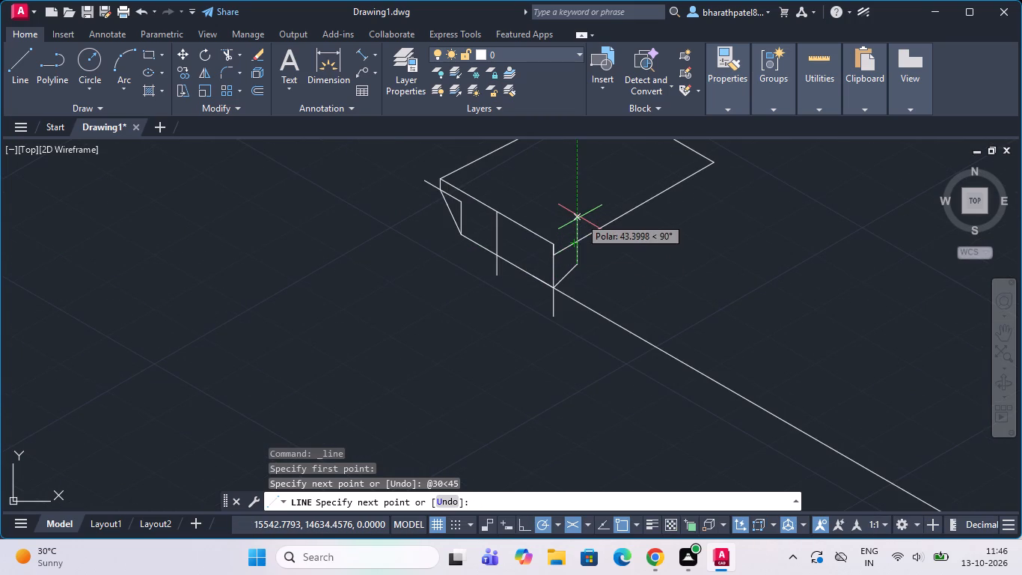
pyautogui.press('1')
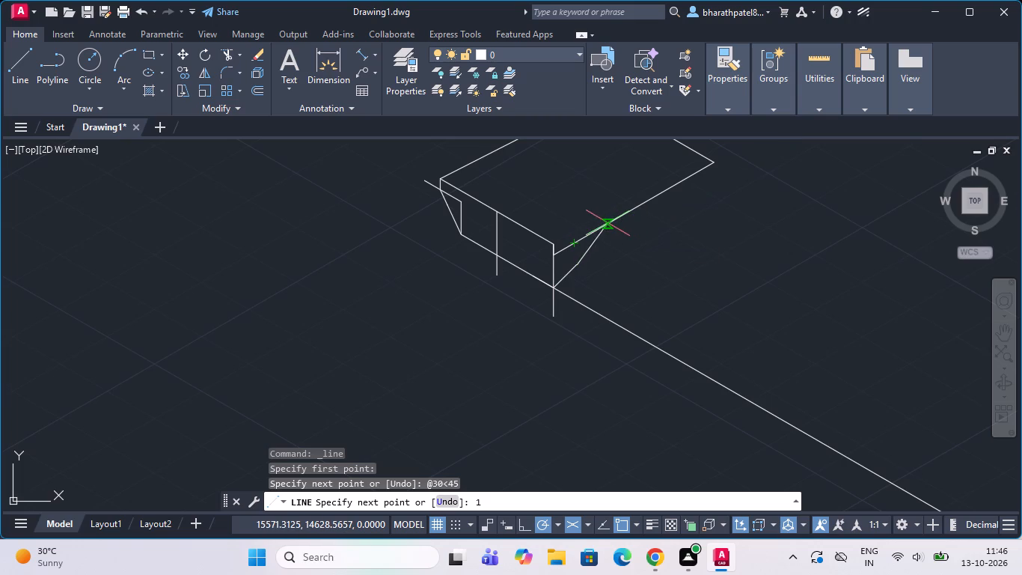
pyautogui.press('Escape')
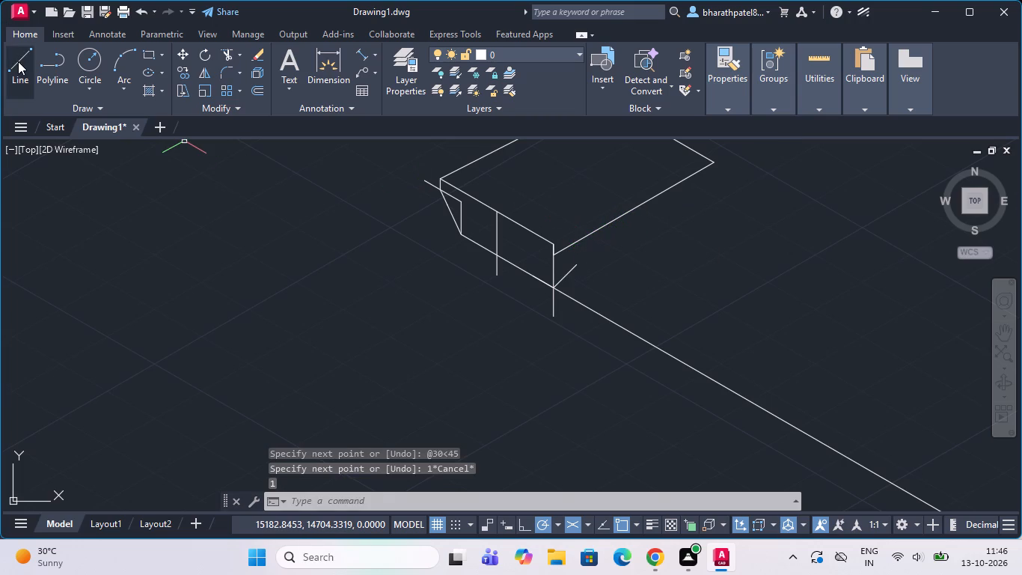
# Draw a 330° line from the top of the far-end inner vertical, past the near-end vertical and beyond the 45° line.
pyautogui.click(18, 61)
pyautogui.click(461, 201)
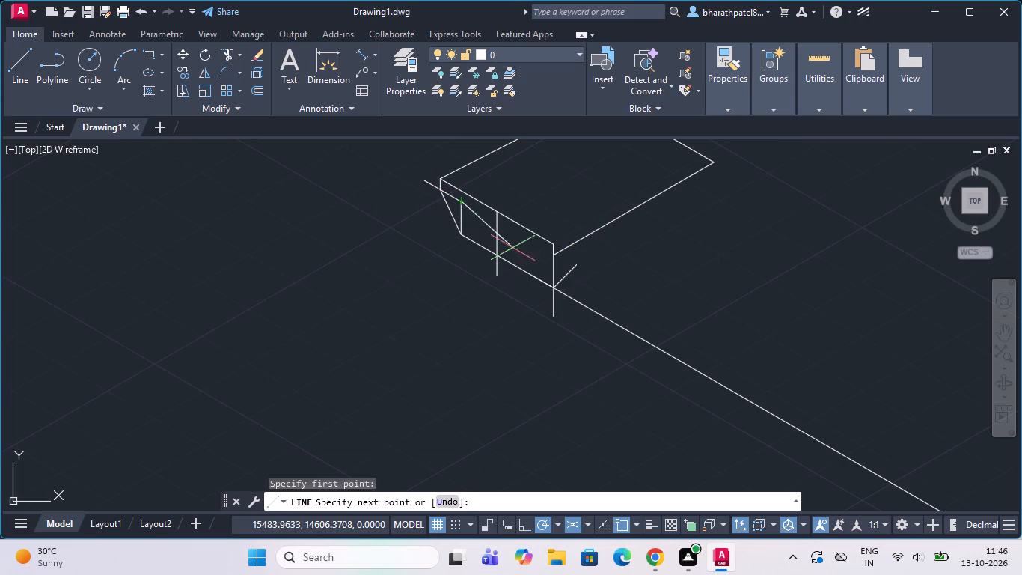
pyautogui.click(654, 305)
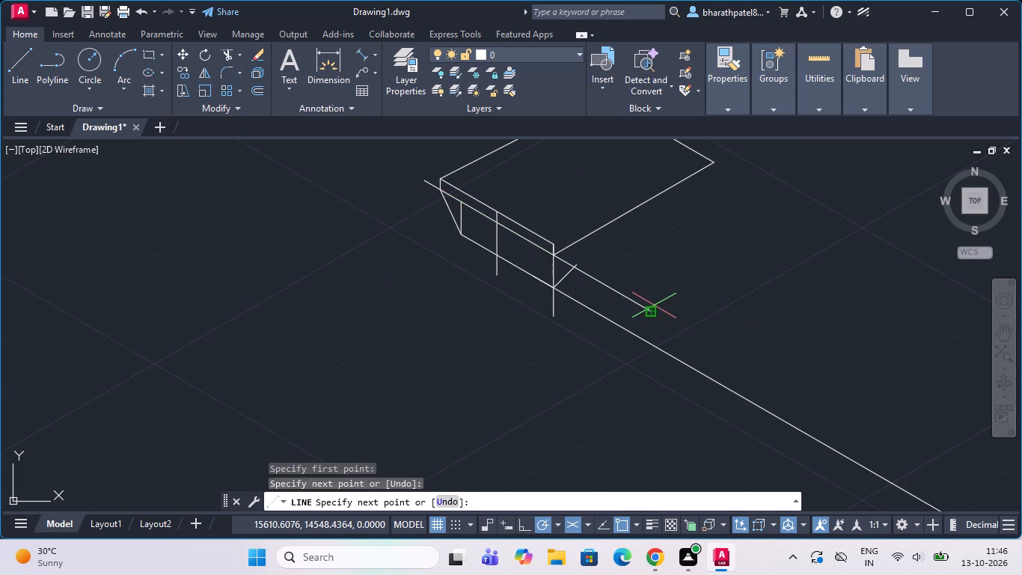
pyautogui.press('Escape')
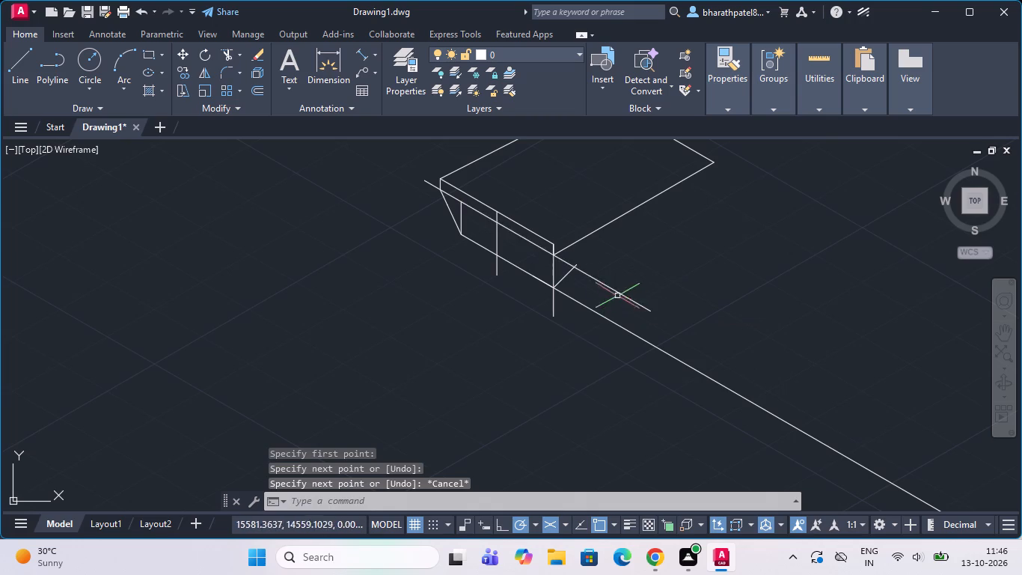
# Draw a 10-unit vertical line upward from where the 45° line crosses the upper 330° line.
pyautogui.scroll(3, 593, 276)
pyautogui.scroll(-2, 593, 276)
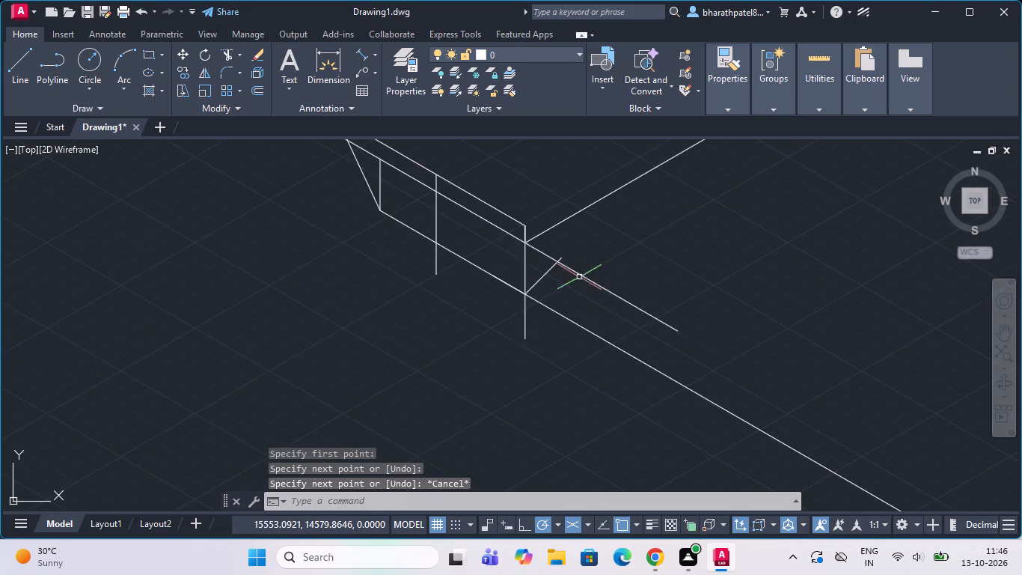
pyautogui.scroll(2, 579, 277)
pyautogui.scroll(-1, 579, 277)
pyautogui.scroll(-1, 526, 307)
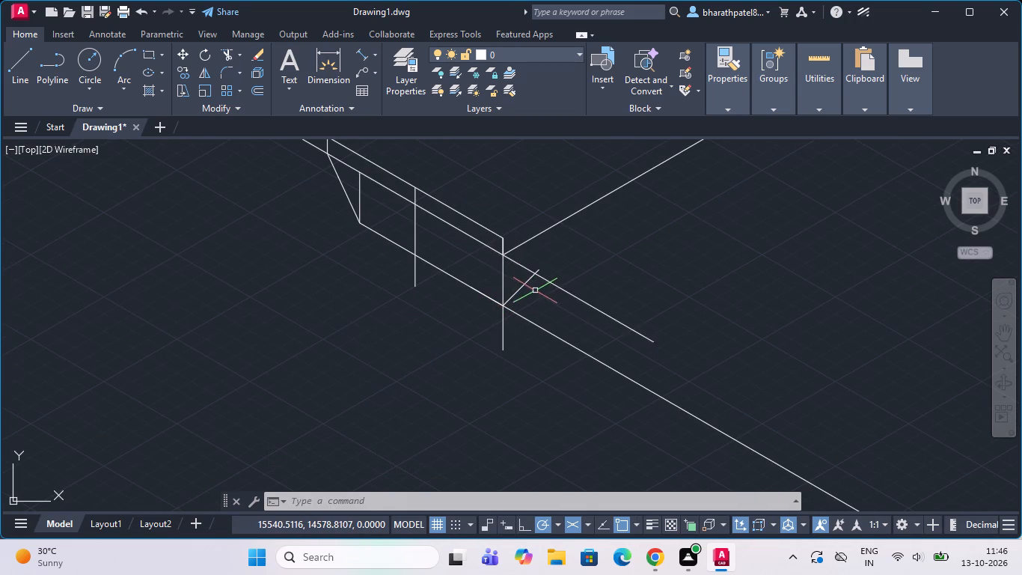
pyautogui.scroll(3, 534, 290)
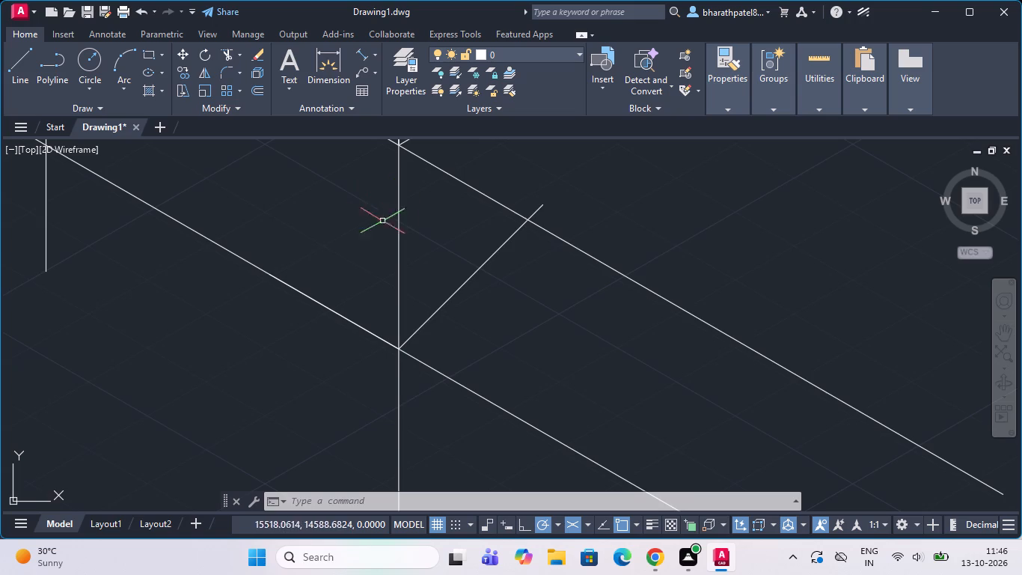
pyautogui.scroll(-2, 361, 267)
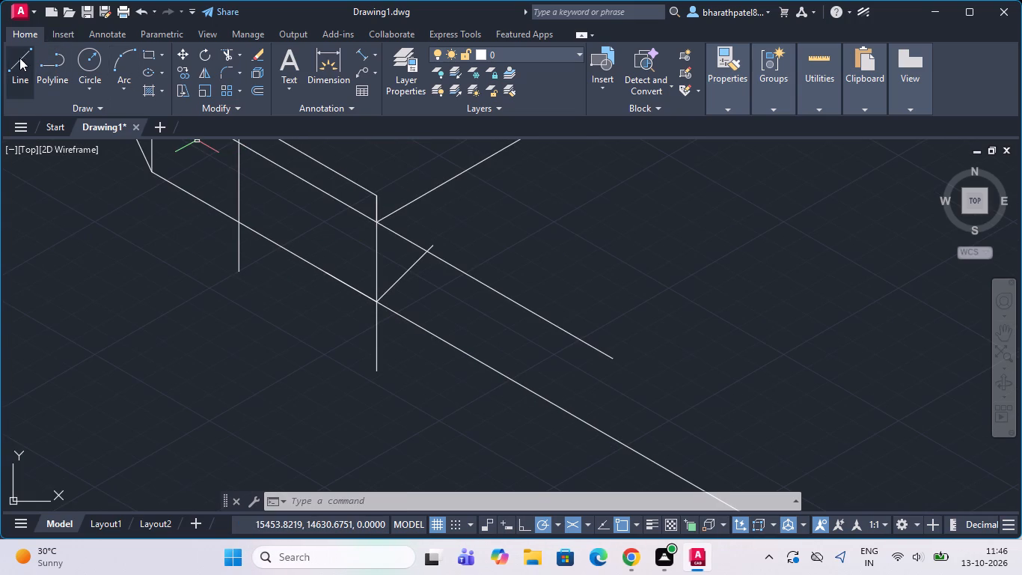
pyautogui.moveTo(19, 57); pyautogui.dragTo(86, 82)
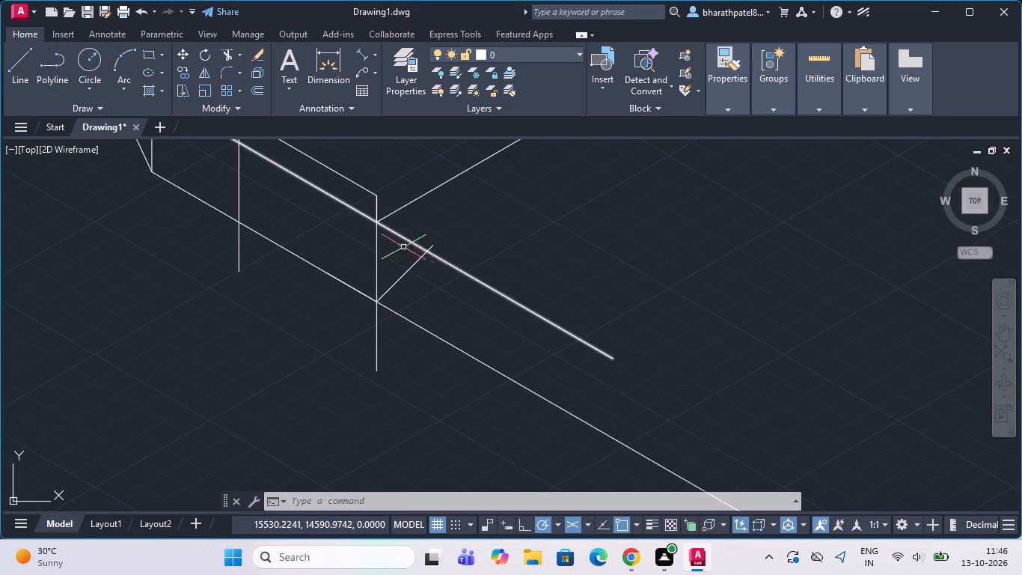
pyautogui.click(11, 58)
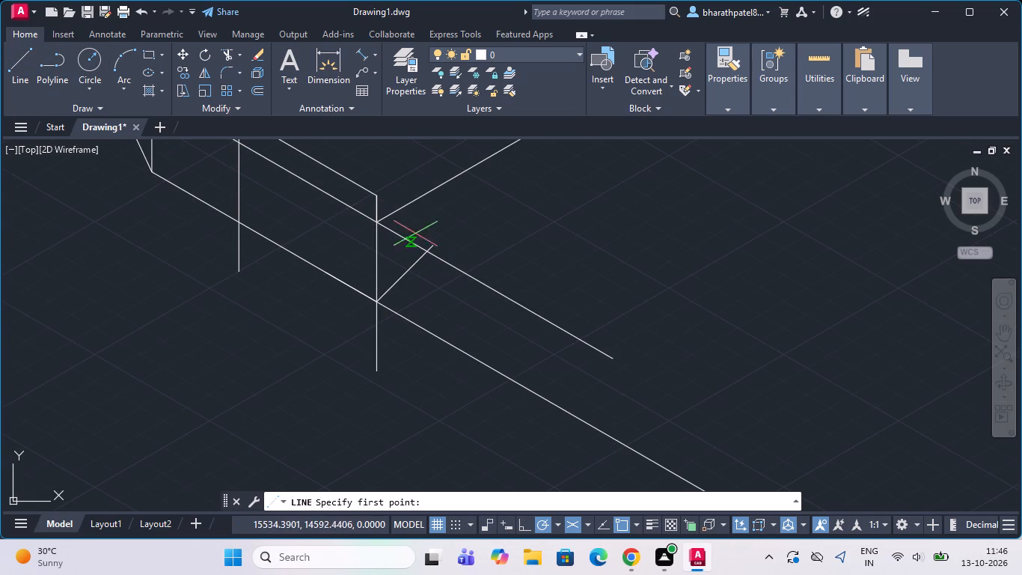
pyautogui.click(427, 248)
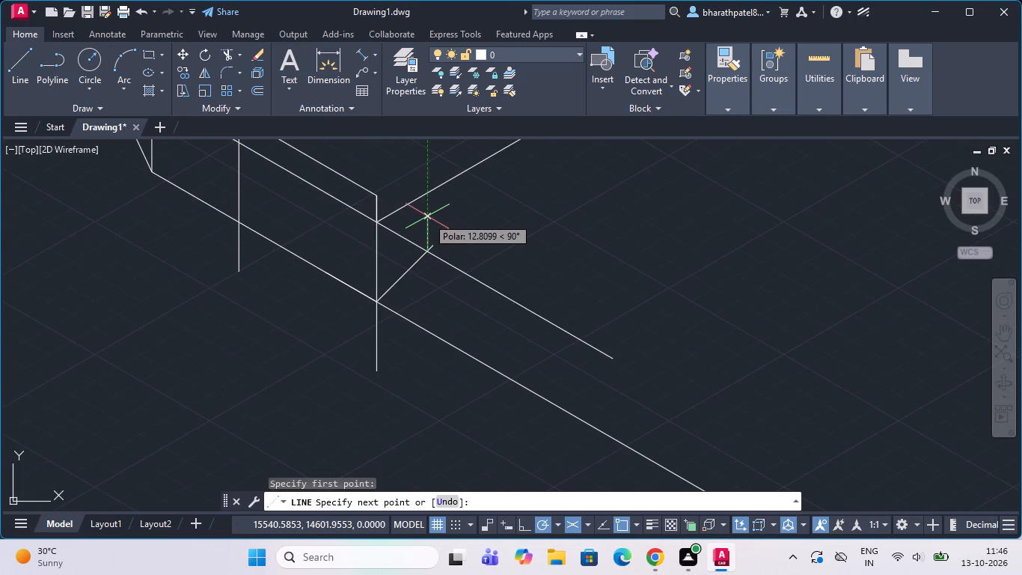
pyautogui.write('10')
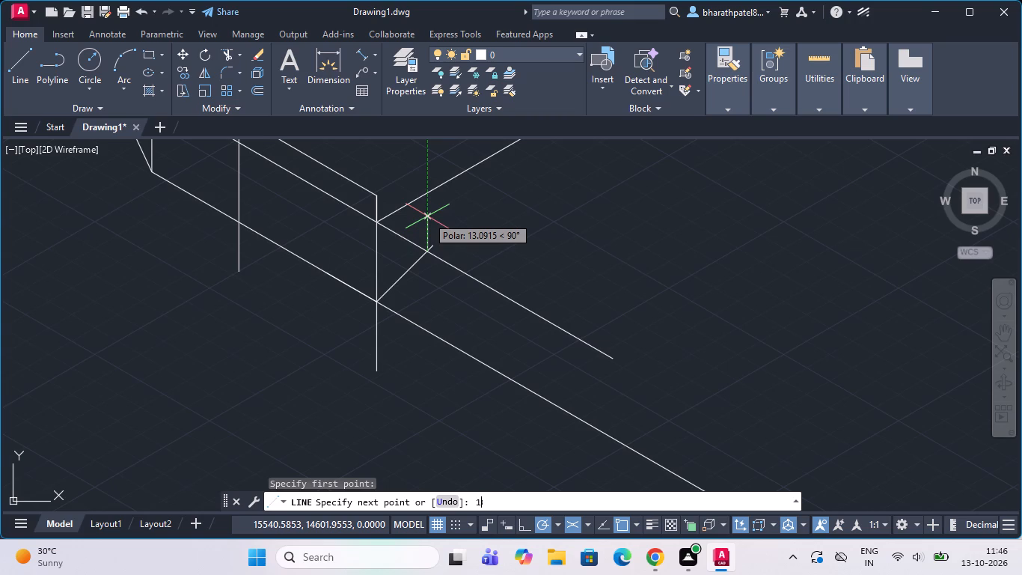
pyautogui.press('Return')
pyautogui.scroll(-2, 450, 225)
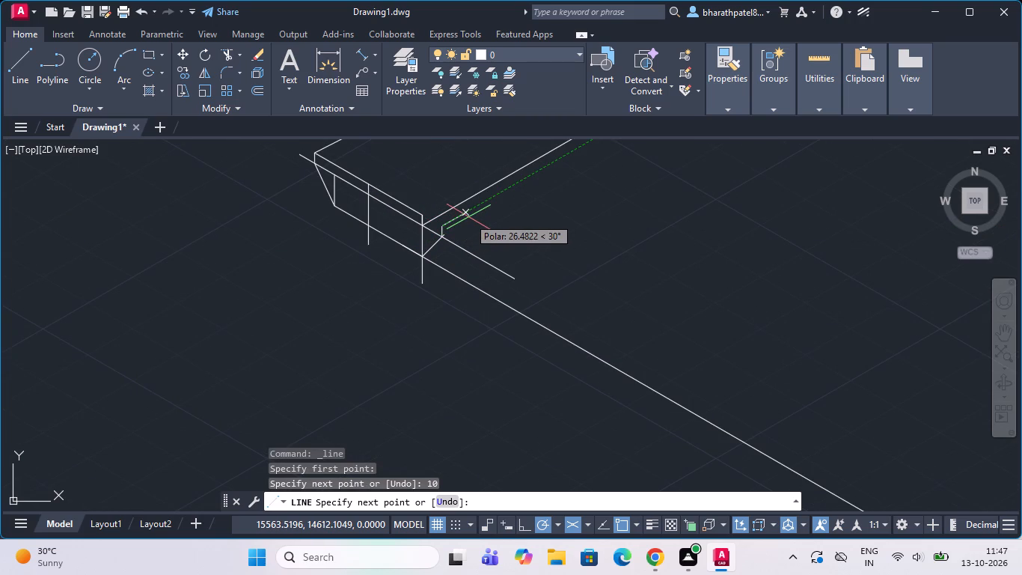
pyautogui.press('Escape')
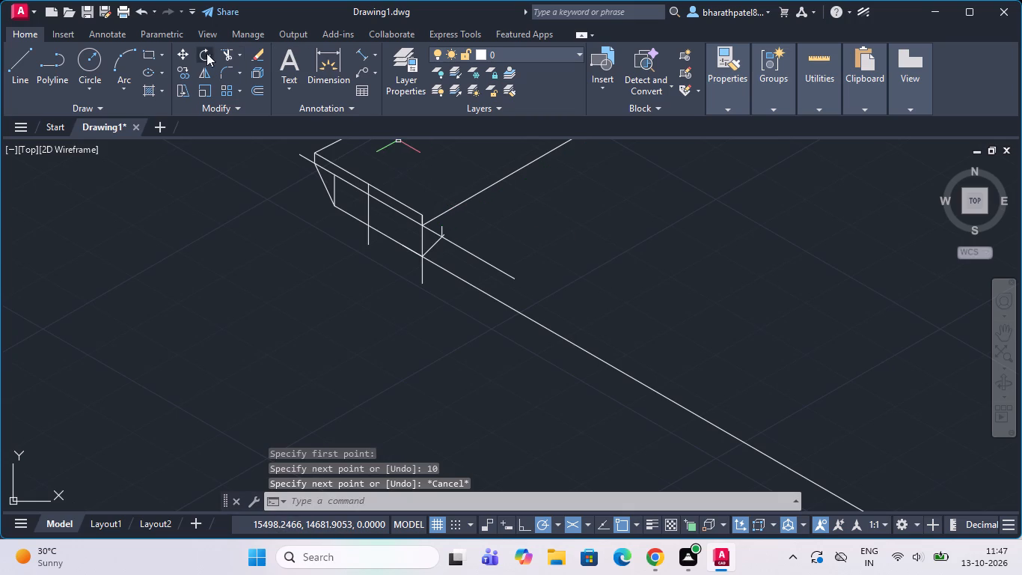
# Trim the end of the 45° line that extends beyond the upper 330° line.
pyautogui.click(232, 53)
pyautogui.scroll(3, 400, 242)
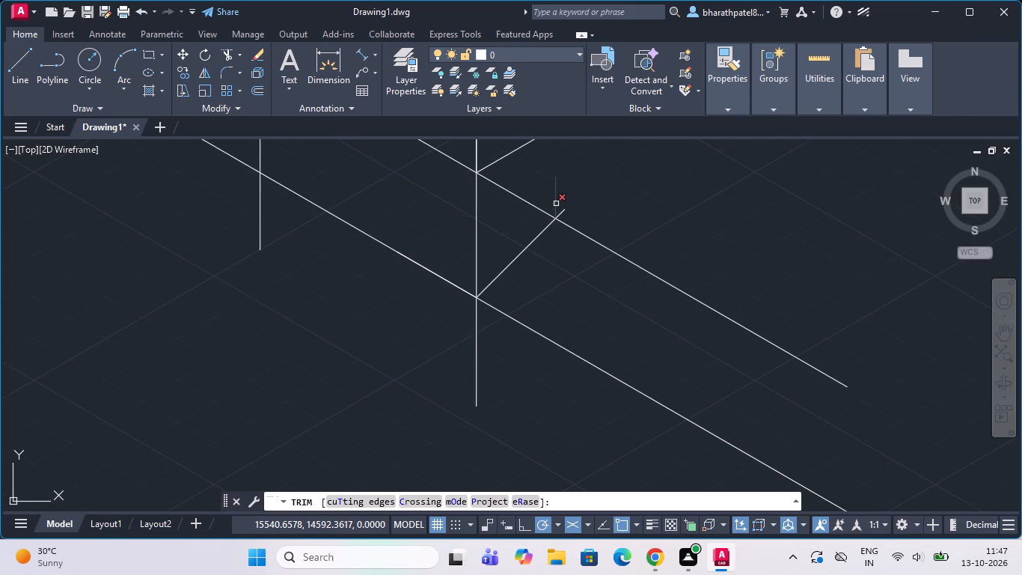
pyautogui.click(566, 212)
# Add an aligned dimension along the top edge of the front face, with its dimension line above the edge.
pyautogui.scroll(-5, 593, 216)
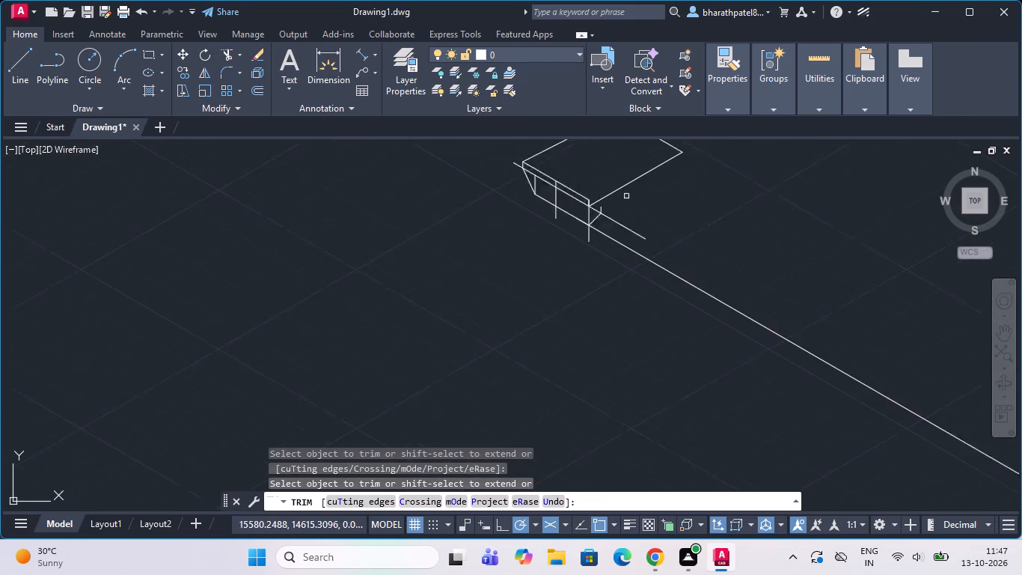
pyautogui.scroll(3, 572, 150)
pyautogui.click(358, 54)
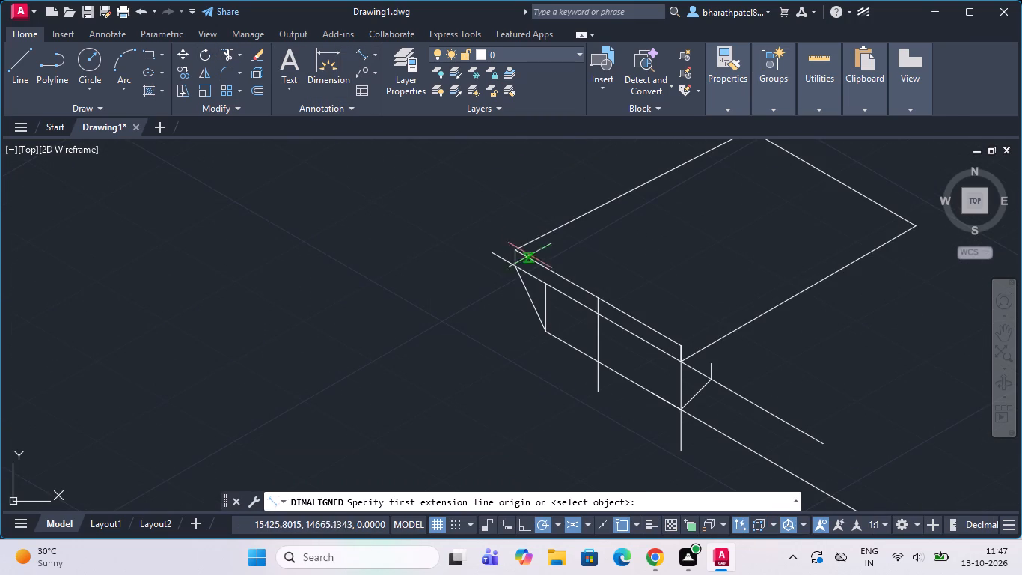
pyautogui.scroll(2, 539, 283)
pyautogui.click(473, 197)
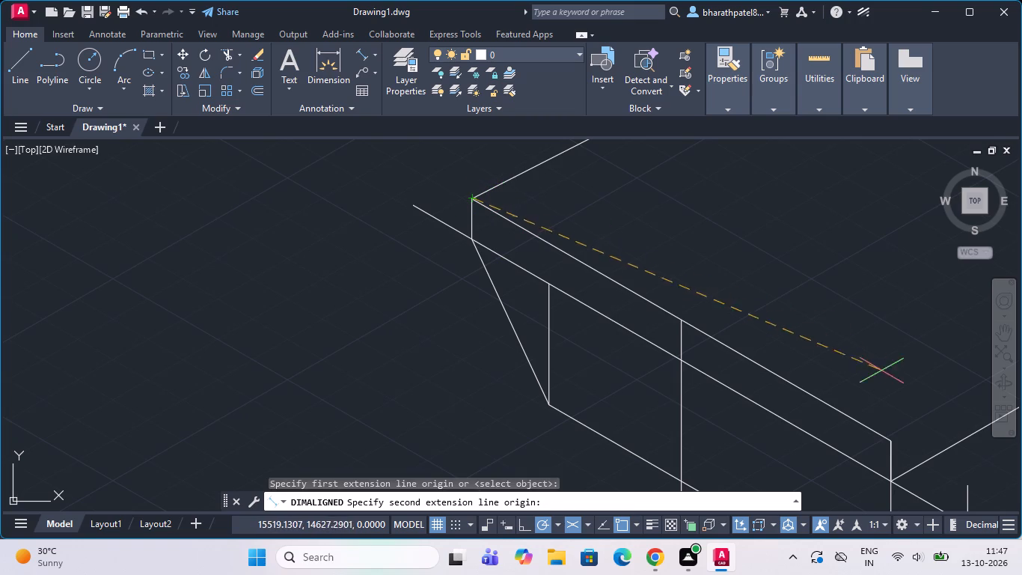
pyautogui.moveTo(895, 443); pyautogui.dragTo(900, 418)
pyautogui.click(908, 384)
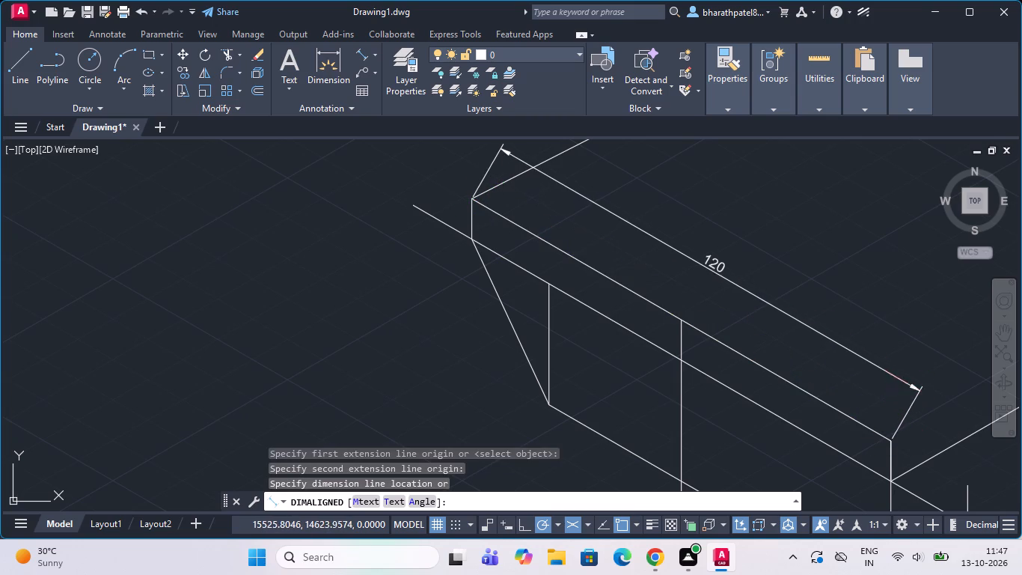
# Measure the aligned distance from the foot of the far-end short vertical to where the 45° line meets the upper 330° line.
pyautogui.scroll(-1, 849, 349)
pyautogui.scroll(-2, 414, 249)
pyautogui.scroll(1, 690, 313)
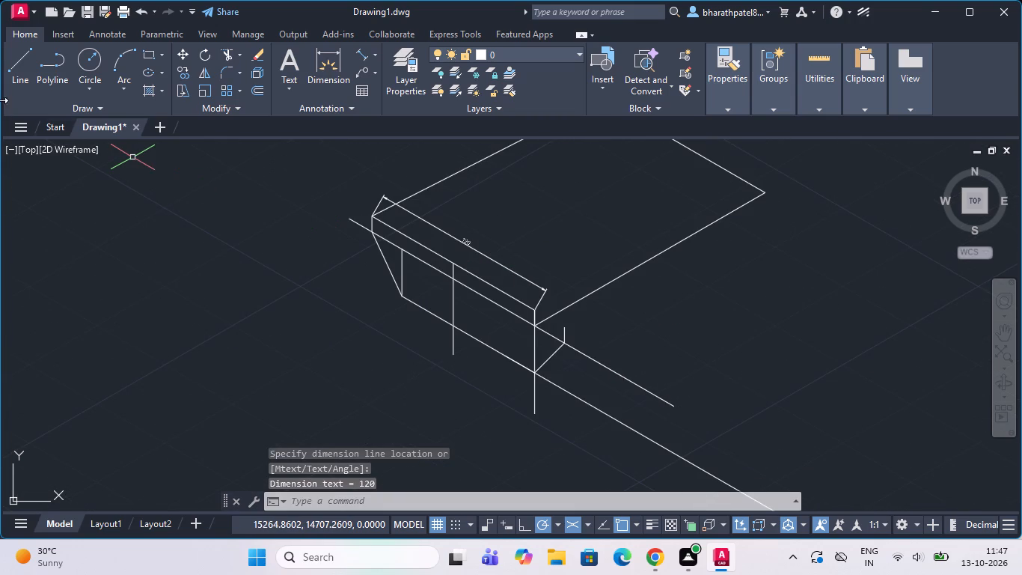
pyautogui.click(366, 54)
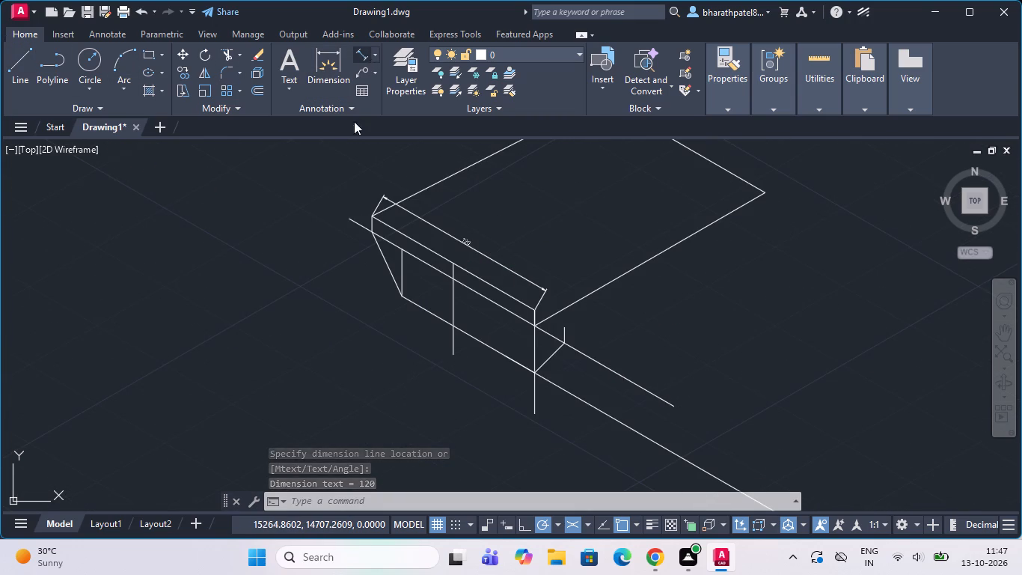
pyautogui.scroll(3, 350, 227)
pyautogui.click(425, 246)
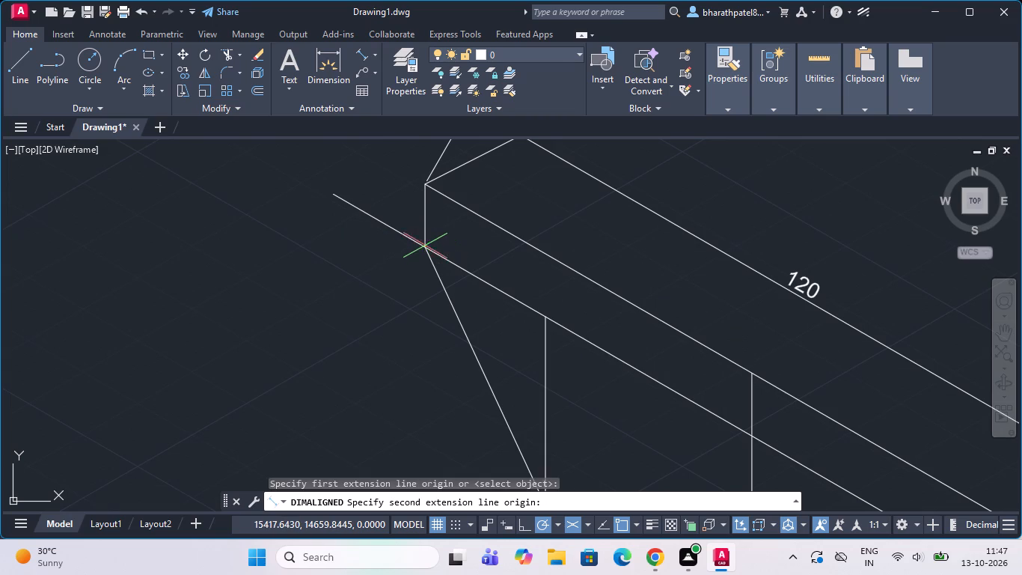
pyautogui.scroll(-4, 426, 245)
pyautogui.scroll(3, 543, 320)
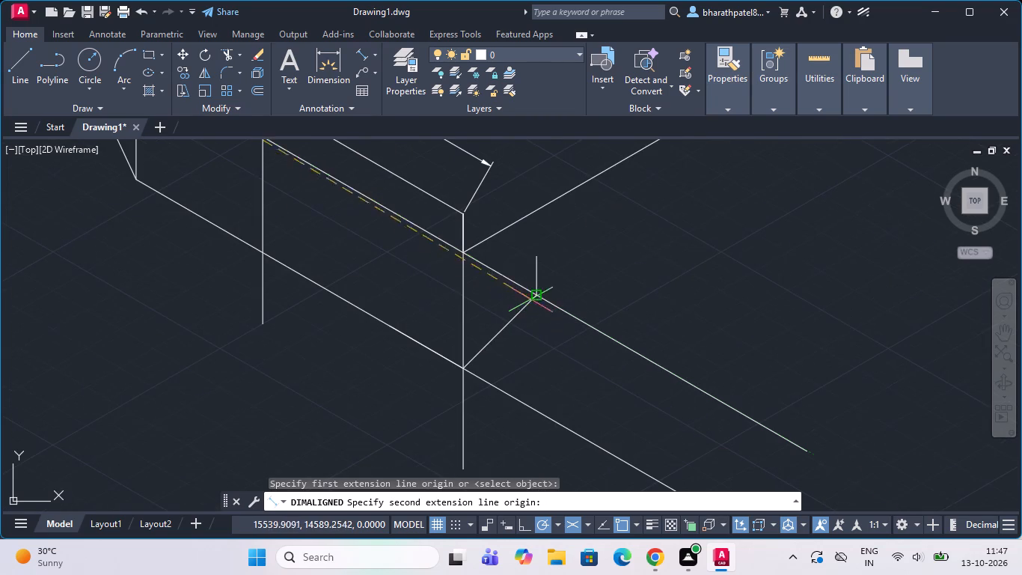
pyautogui.click(537, 295)
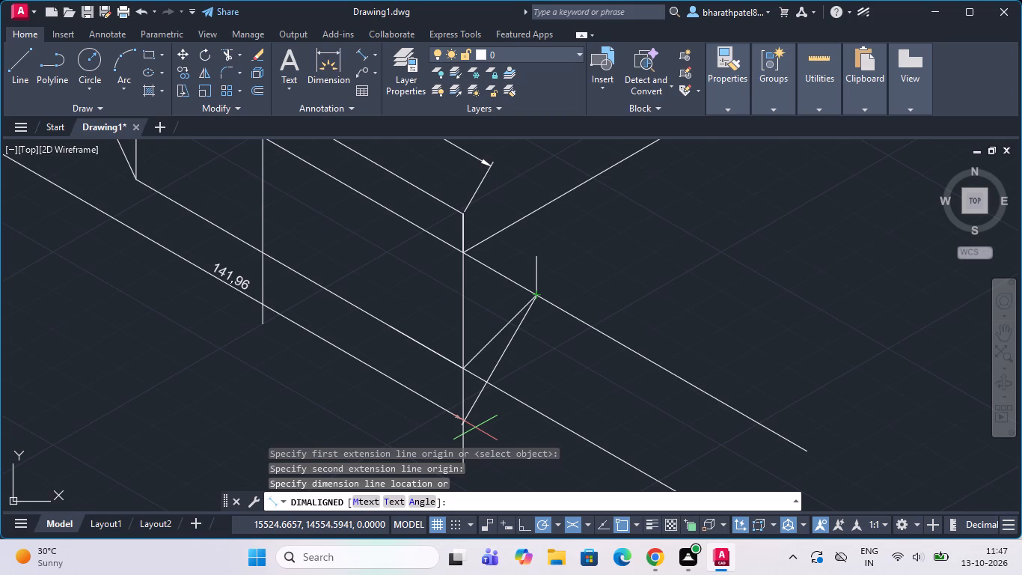
pyautogui.press('Escape')
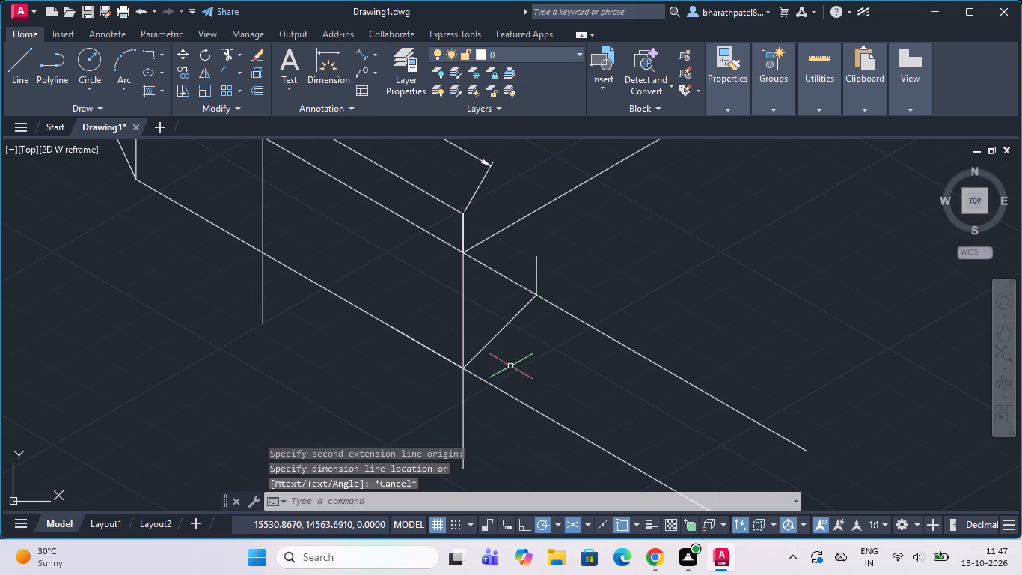
# Examine the near-end corner where the 45° line and its short vertical meet the upper 330° line.
pyautogui.scroll(-2, 554, 287)
pyautogui.scroll(3, 523, 316)
pyautogui.scroll(-2, 522, 317)
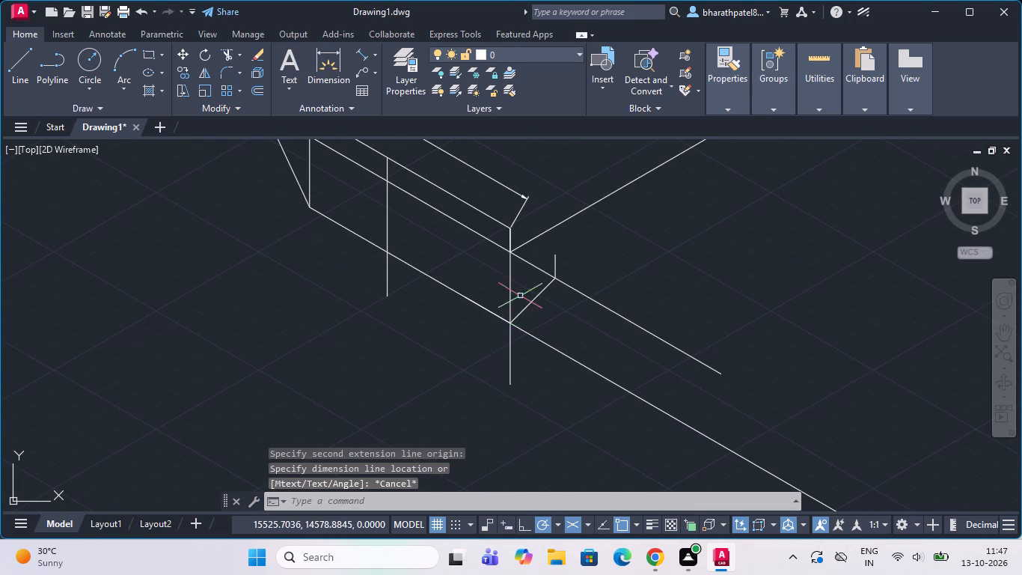
pyautogui.scroll(3, 506, 231)
pyautogui.scroll(-2, 506, 231)
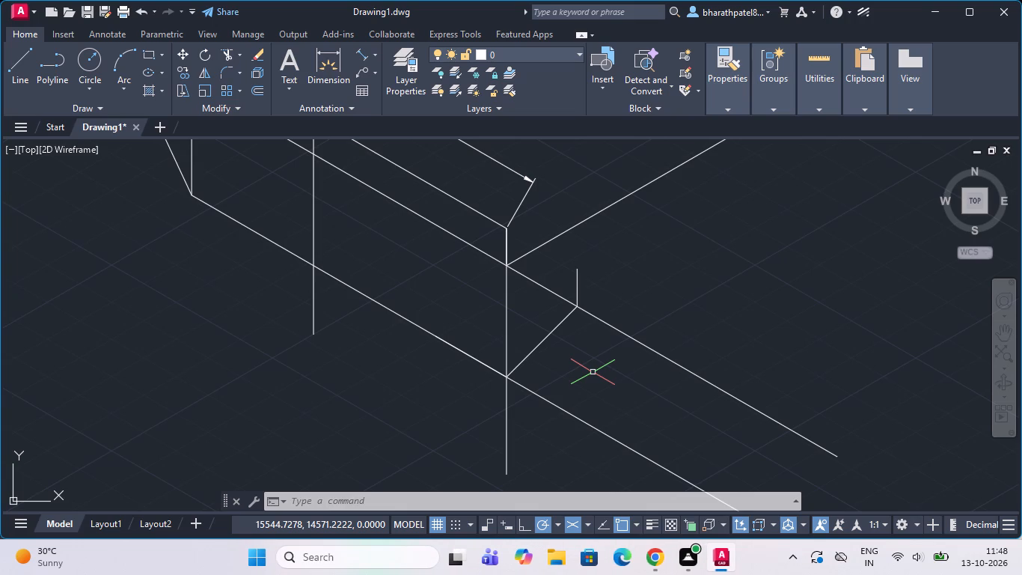
pyautogui.scroll(-2, 593, 410)
pyautogui.scroll(3, 596, 382)
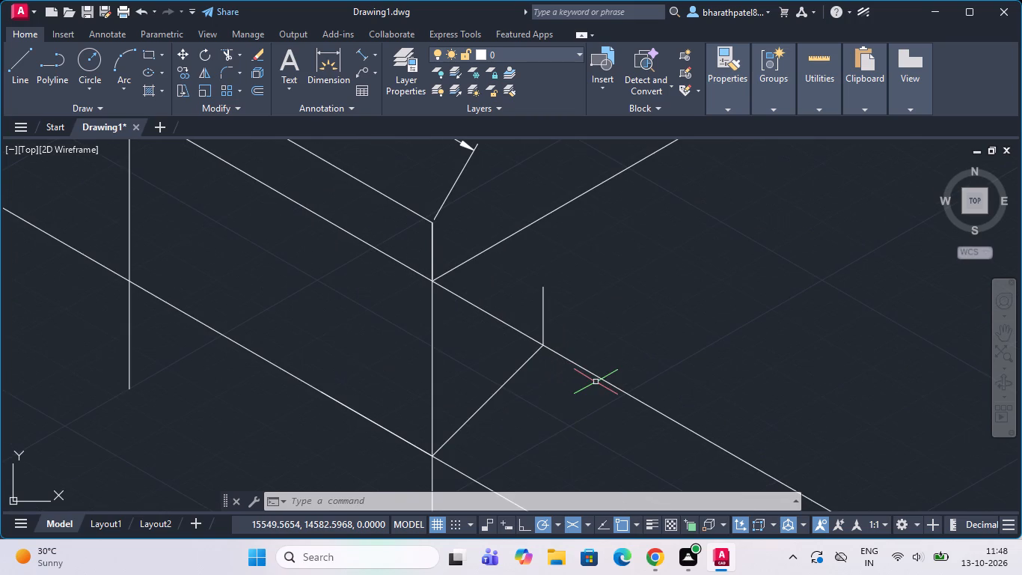
pyautogui.scroll(-2, 596, 382)
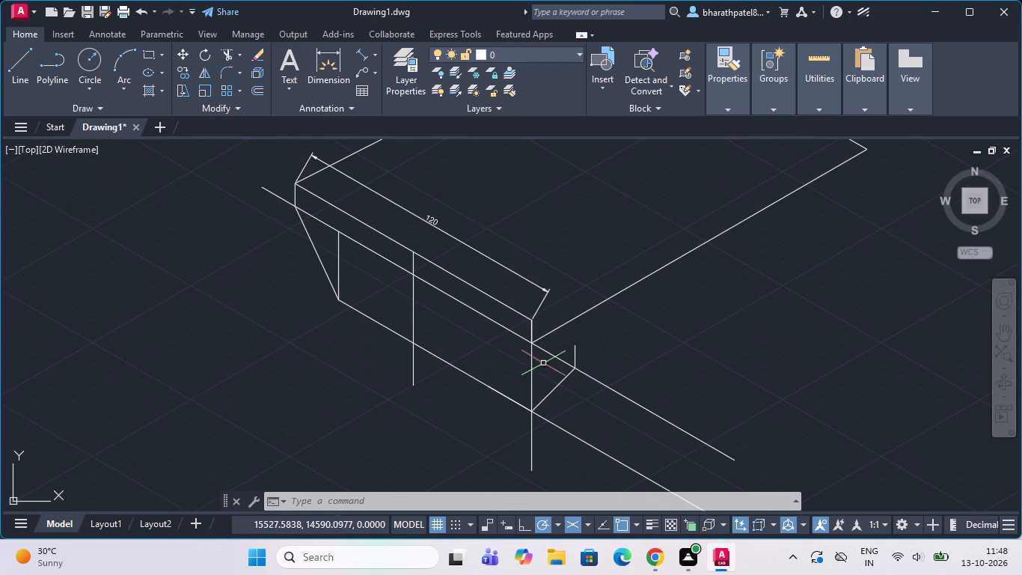
# Draw a 30-unit line at 255° from the foot of the short vertical at the front face's near end.
pyautogui.click(20, 73)
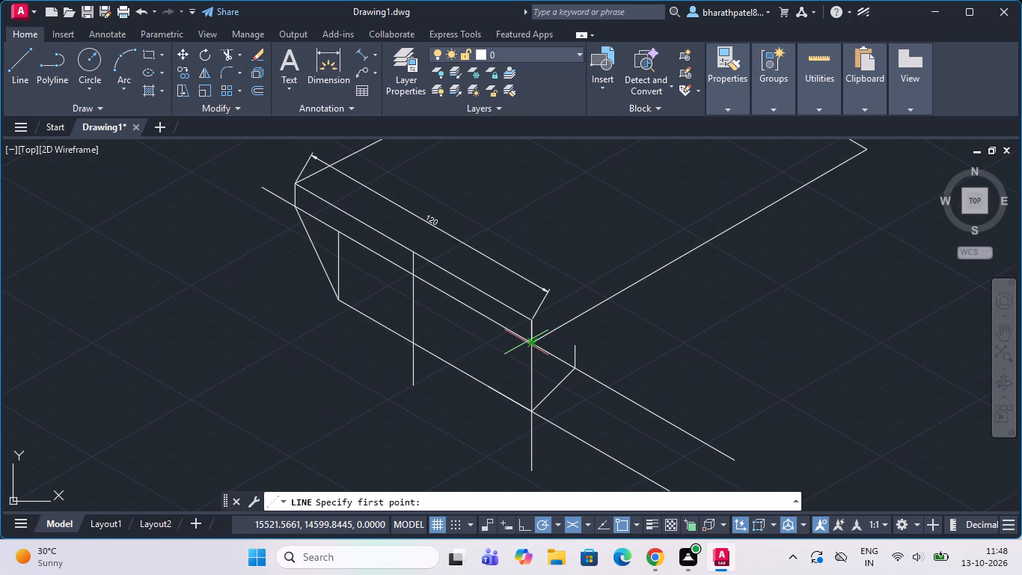
pyautogui.scroll(4, 525, 344)
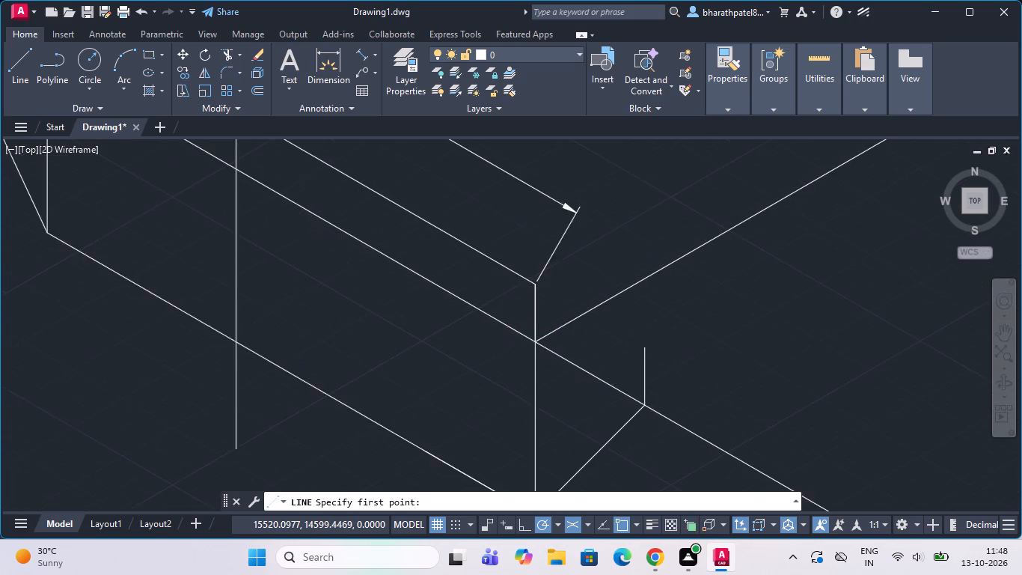
pyautogui.scroll(-4, 542, 343)
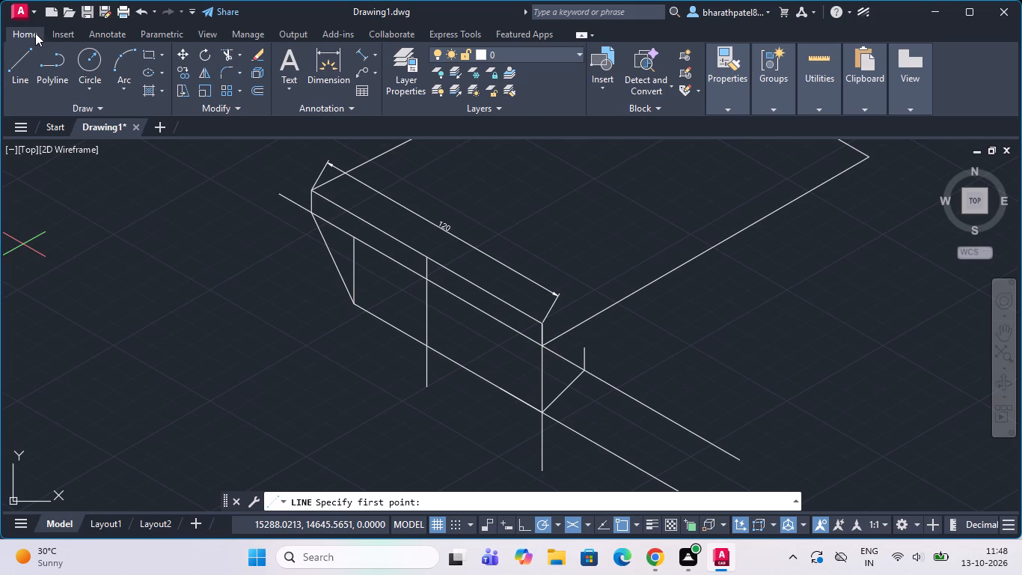
pyautogui.click(24, 53)
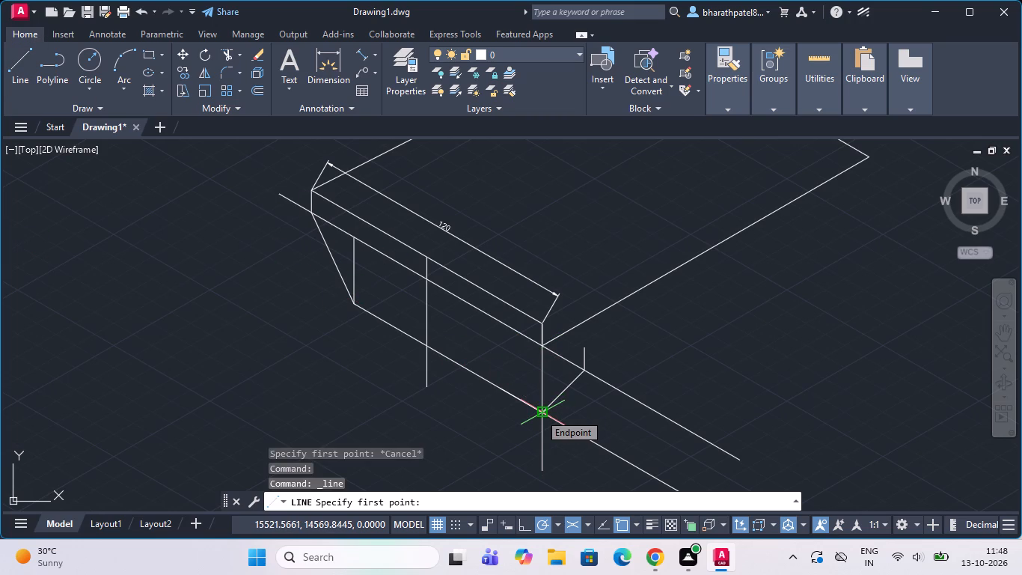
pyautogui.scroll(-1, 539, 413)
pyautogui.scroll(3, 539, 418)
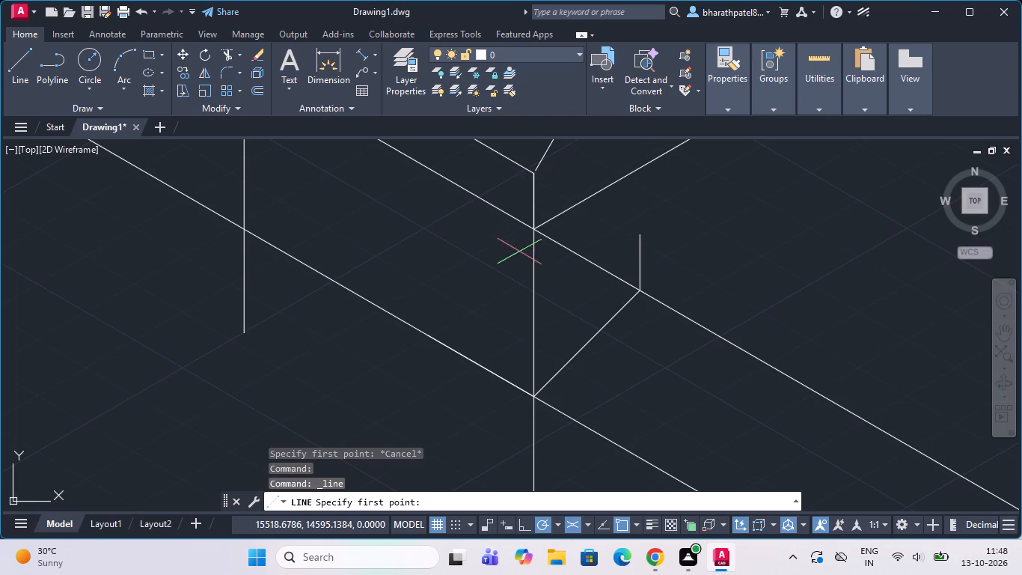
pyautogui.scroll(-3, 515, 276)
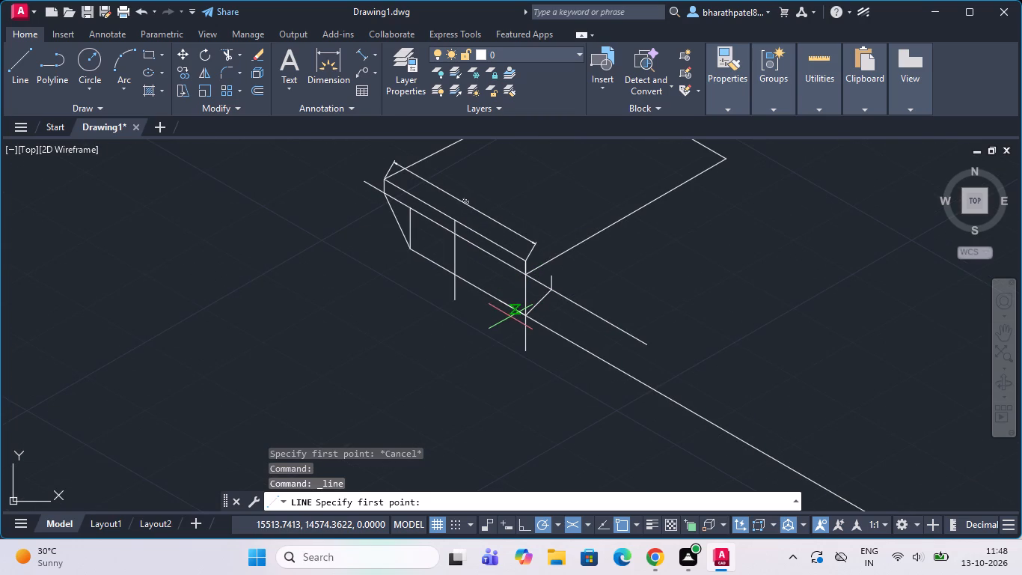
pyautogui.scroll(3, 528, 272)
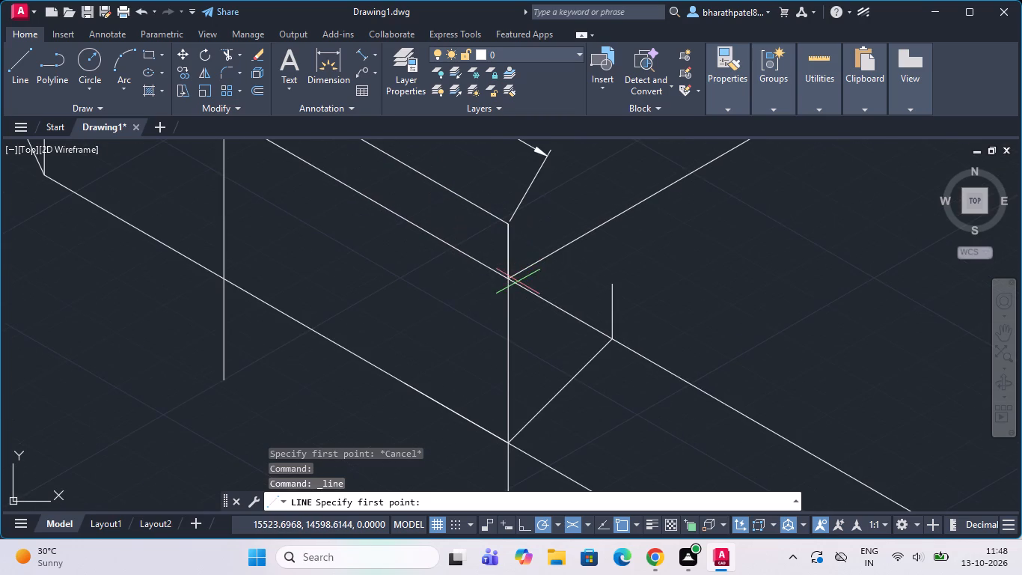
pyautogui.click(512, 273)
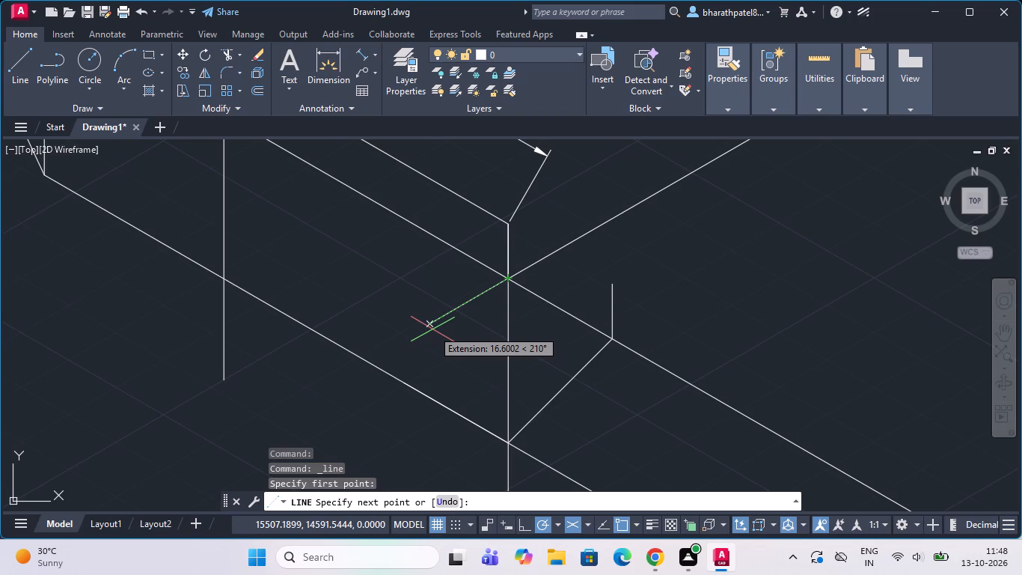
pyautogui.hotkey('shift', '@')
pyautogui.write('30')
pyautogui.press('shift+less')
pyautogui.press('2')
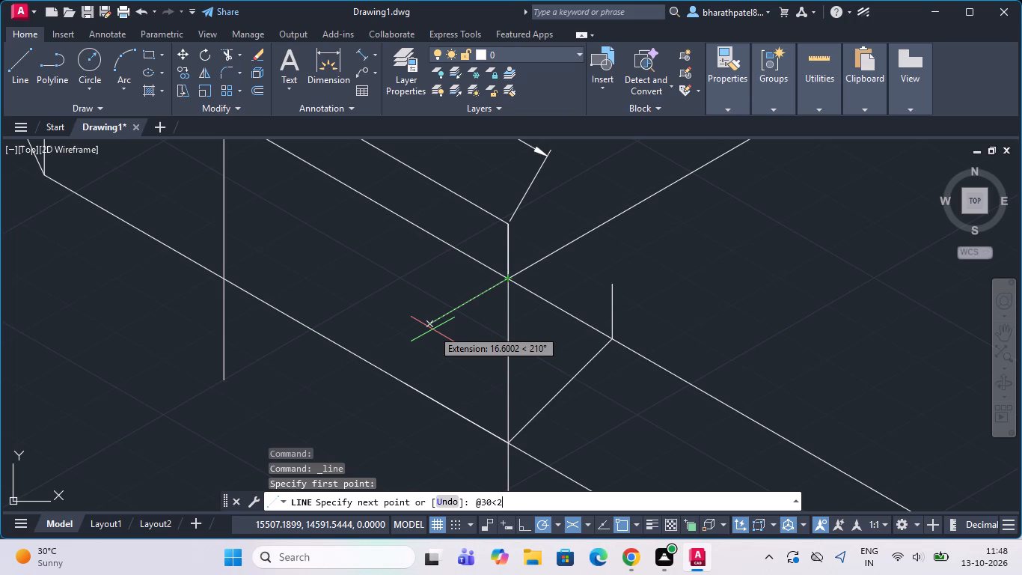
pyautogui.write('55')
pyautogui.press('Return')
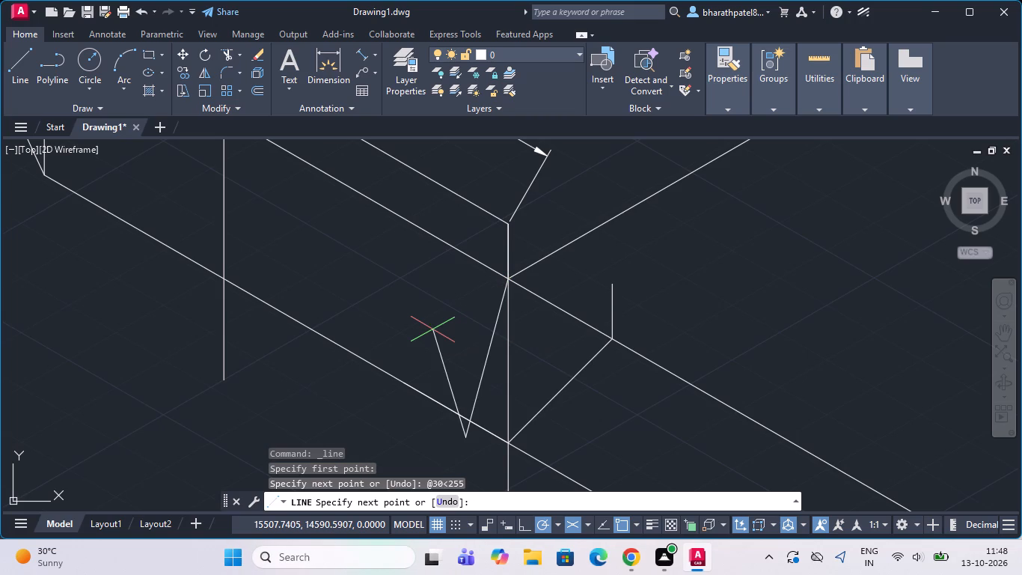
pyautogui.scroll(3, 429, 465)
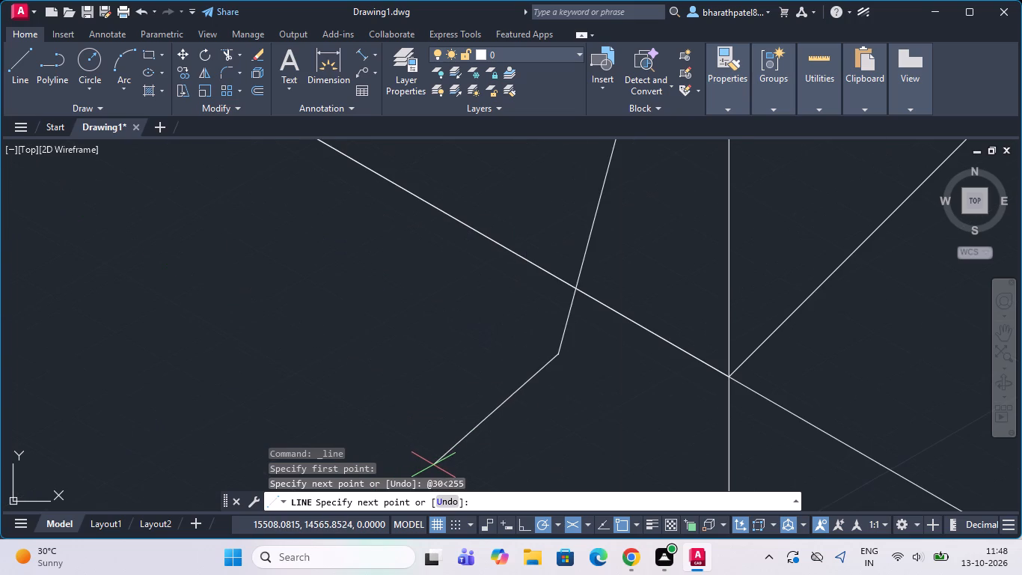
pyautogui.press('Escape')
# Delete the 45° line and the short vertical standing at its upper end.
pyautogui.scroll(-3, 459, 425)
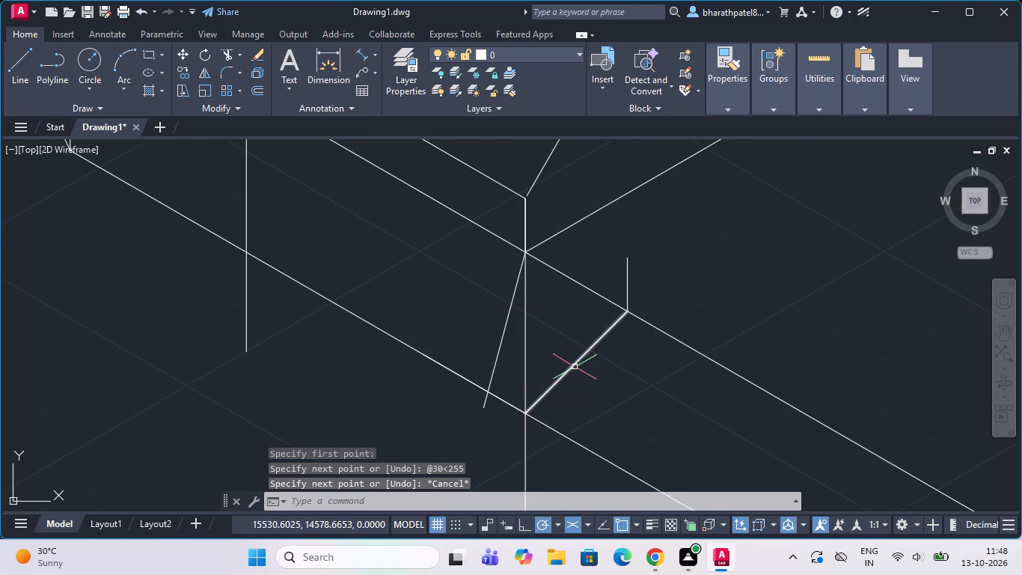
pyautogui.click(572, 364)
pyautogui.click(628, 282)
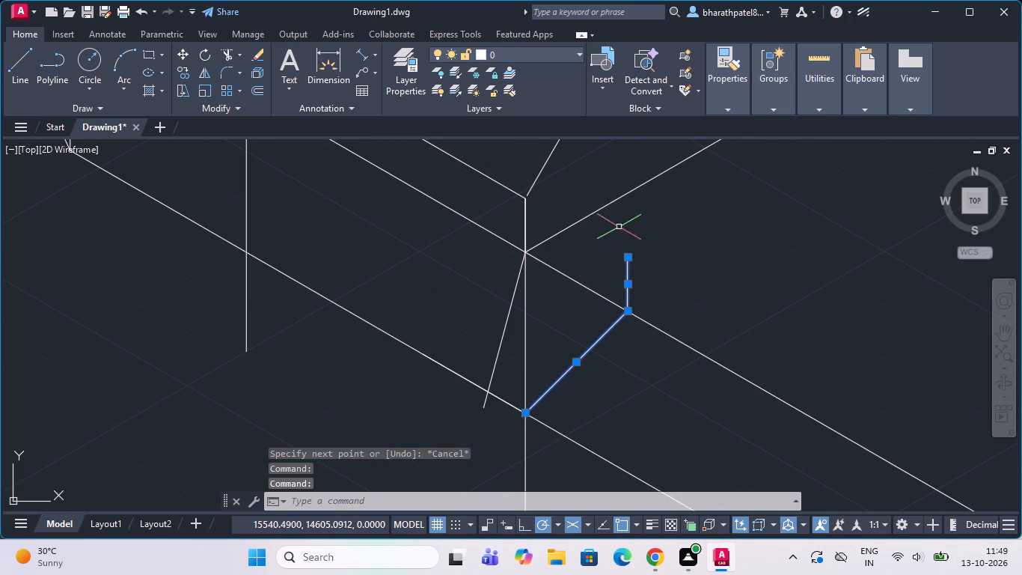
pyautogui.press('Delete')
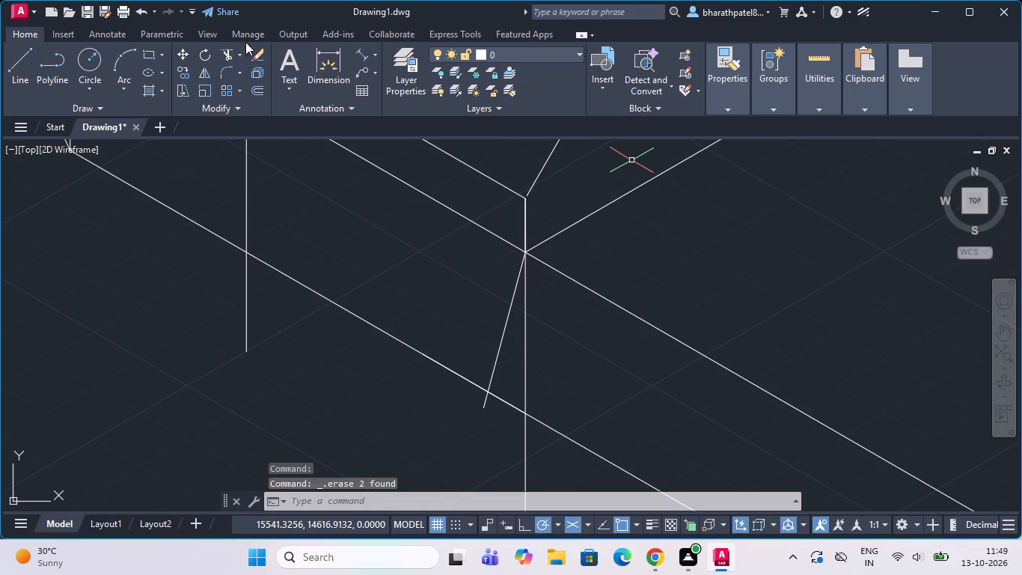
# Trim the near-end vertical below the lower 330° line and the upper 330° line beyond the near-end vertical.
pyautogui.click(226, 51)
pyautogui.scroll(-3, 257, 150)
pyautogui.moveTo(316, 273); pyautogui.dragTo(317, 271)
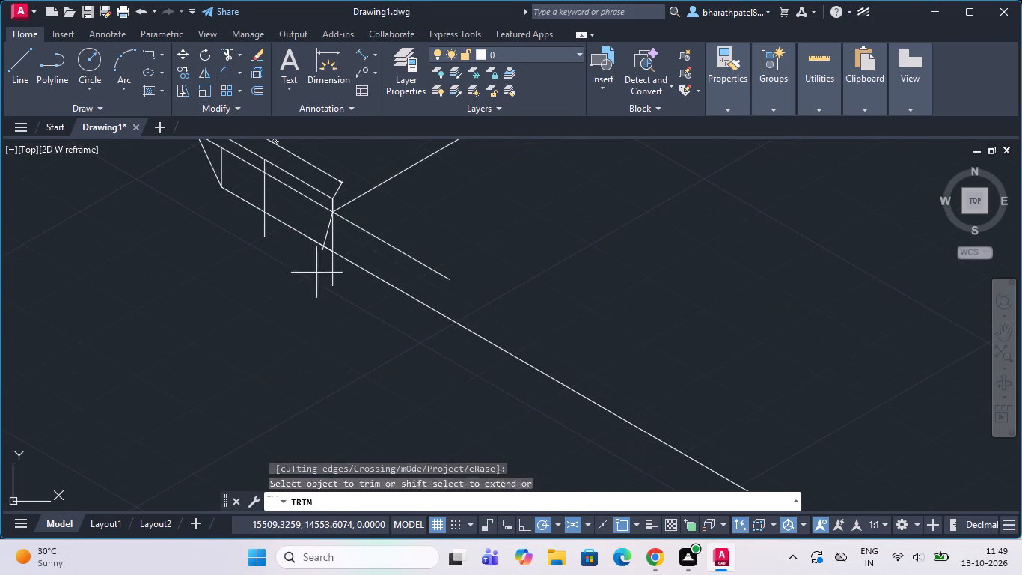
pyautogui.moveTo(317, 271); pyautogui.dragTo(355, 282)
pyautogui.scroll(3, 341, 229)
pyautogui.moveTo(388, 193); pyautogui.dragTo(382, 267)
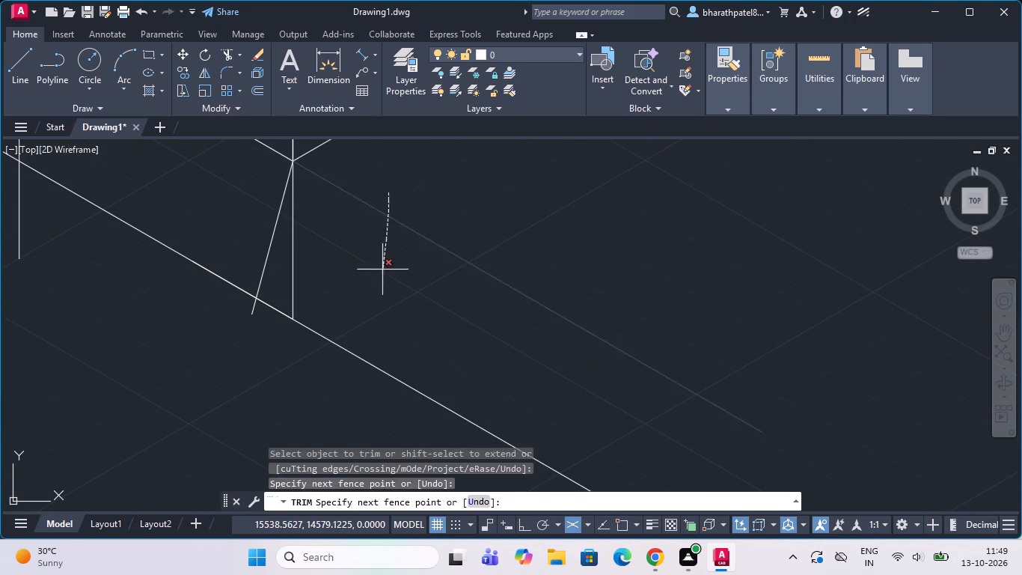
pyautogui.moveTo(382, 267); pyautogui.dragTo(382, 266)
# Measure the angle between the lower 330° line and the new slanted 255° line, without placing the dimension.
pyautogui.click(376, 53)
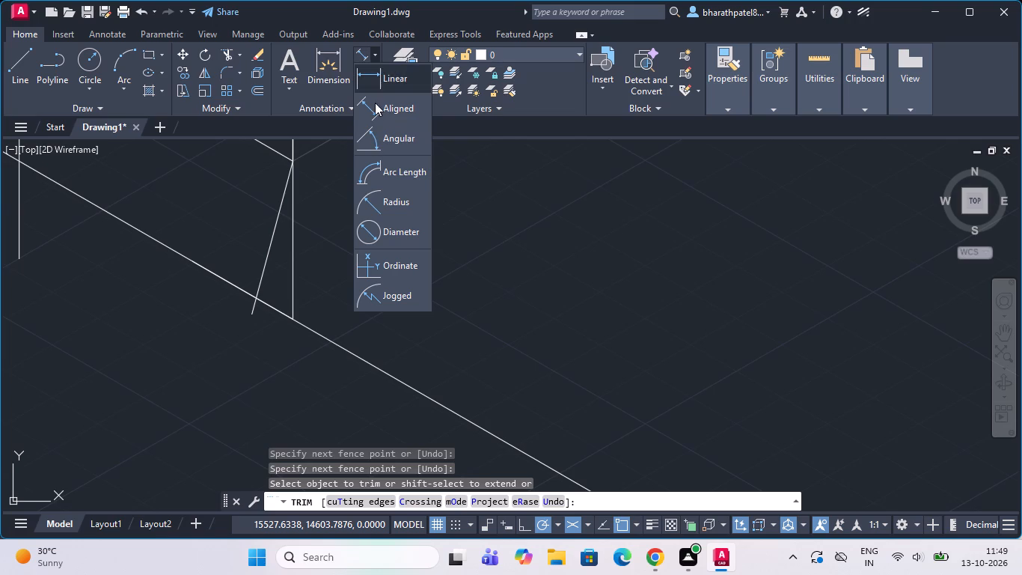
pyautogui.click(375, 138)
pyautogui.scroll(-2, 378, 238)
pyautogui.scroll(3, 305, 228)
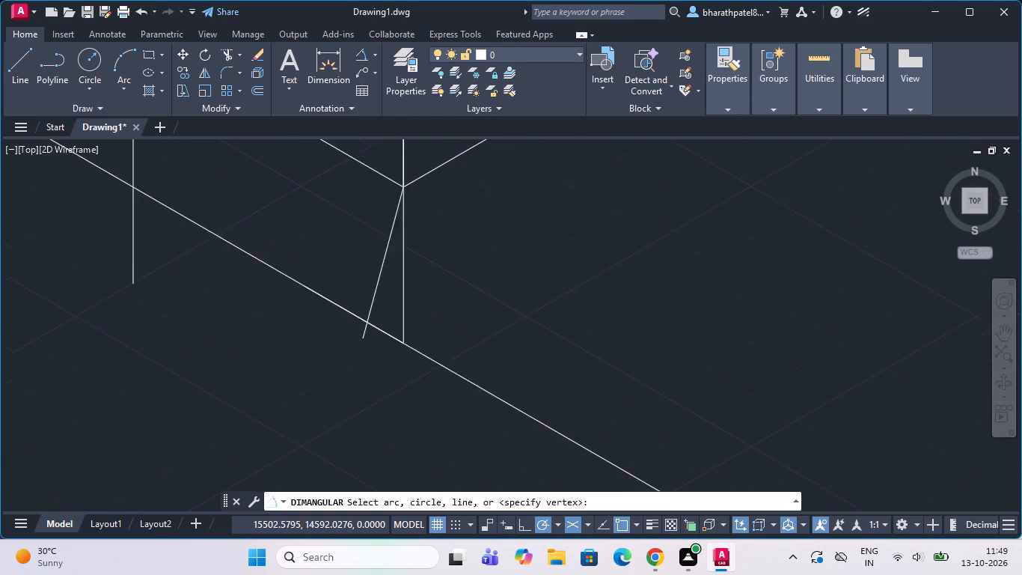
pyautogui.moveTo(296, 319); pyautogui.dragTo(312, 316)
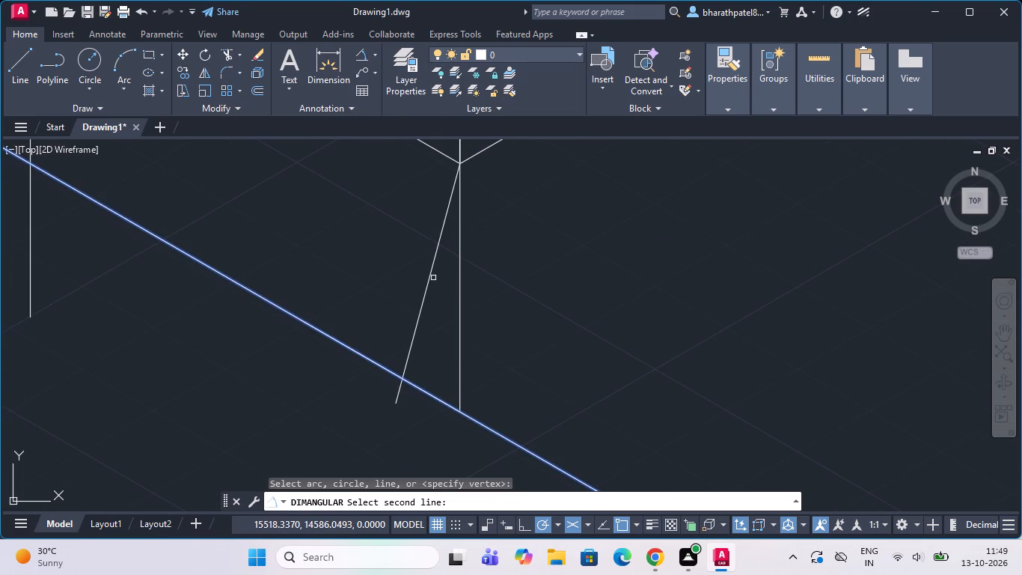
pyautogui.click(429, 276)
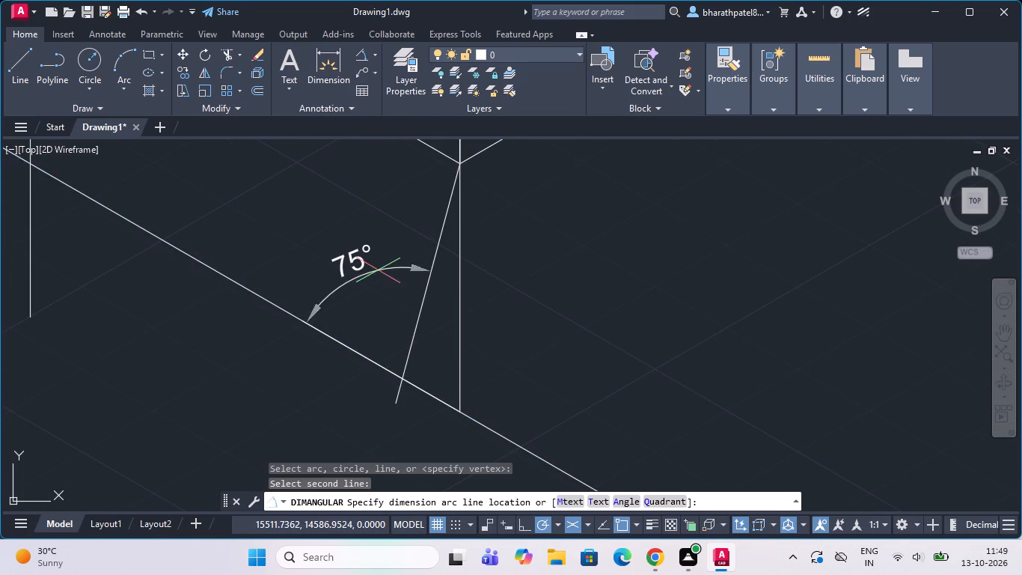
pyautogui.press('Escape')
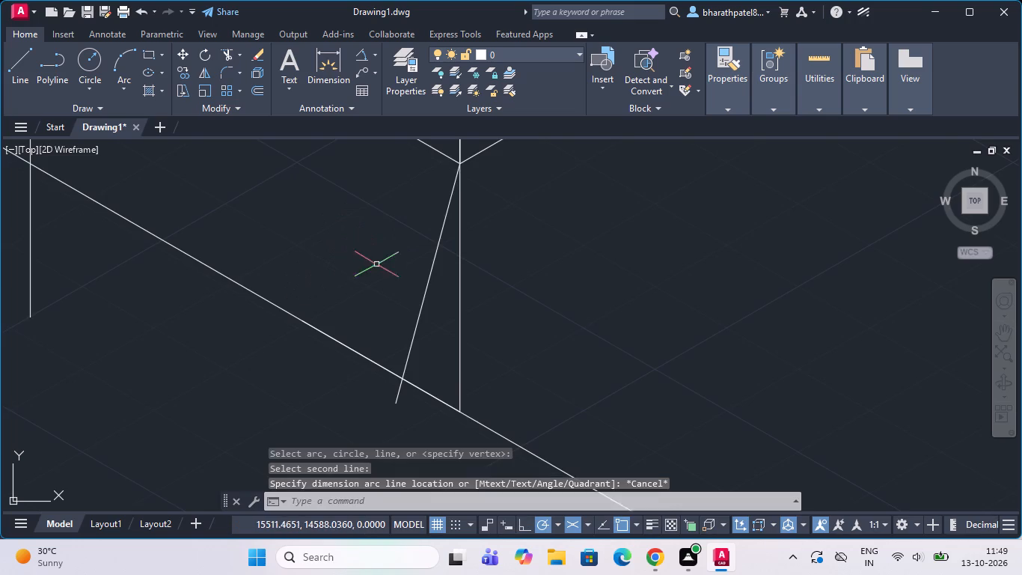
pyautogui.scroll(-4, 383, 290)
pyautogui.scroll(3, 260, 243)
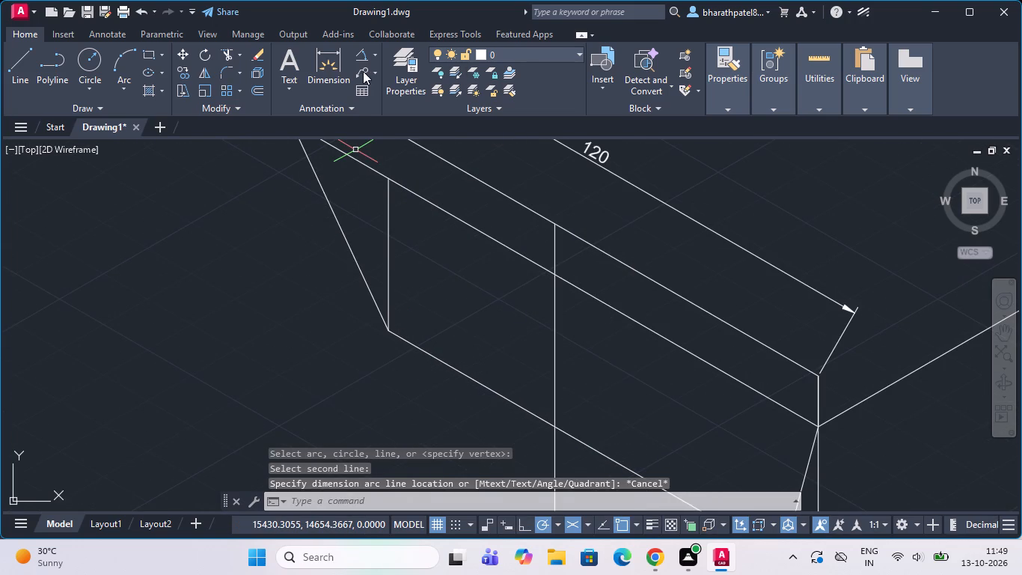
# Measure the angle between the slanted line at the front face's far end and the lower 330° line, without placing the dimension.
pyautogui.click(363, 54)
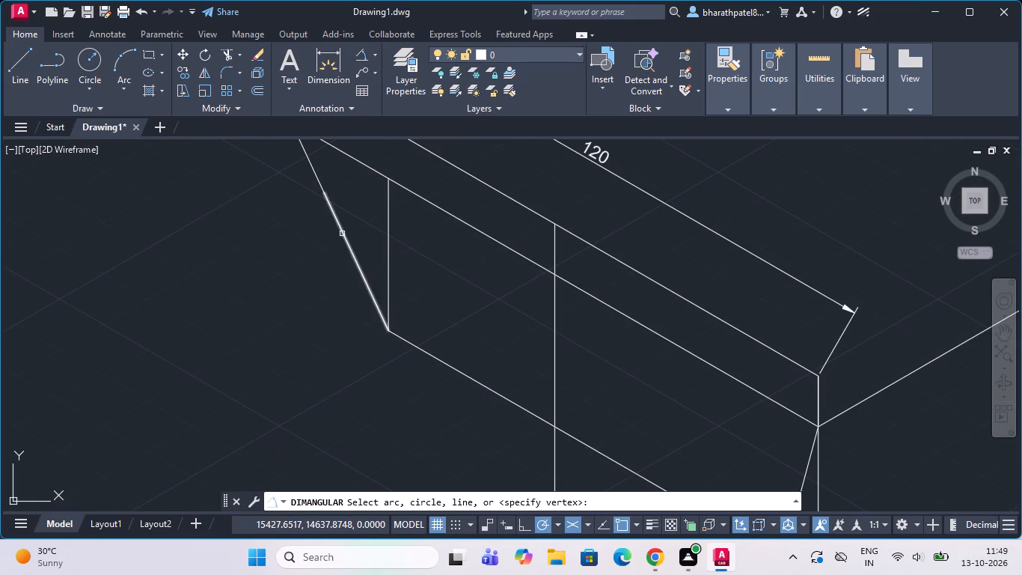
pyautogui.moveTo(343, 233); pyautogui.dragTo(363, 233)
pyautogui.click(403, 338)
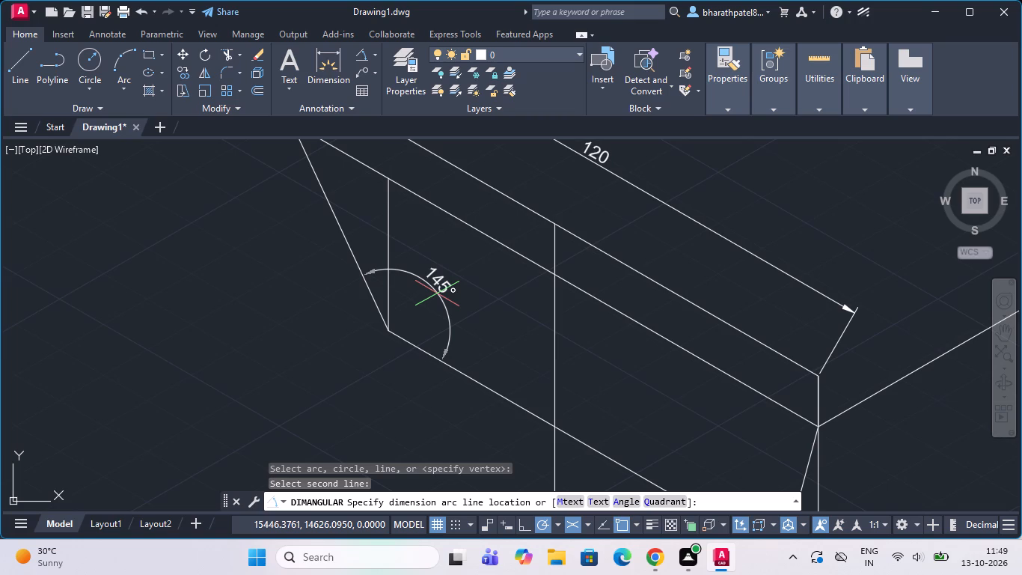
pyautogui.scroll(-1, 431, 292)
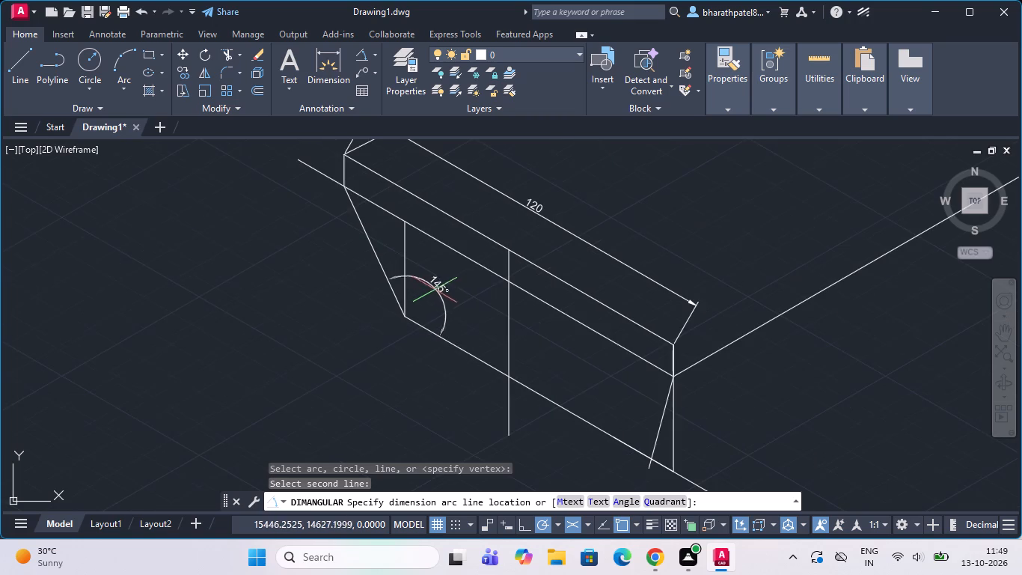
pyautogui.scroll(2, 438, 279)
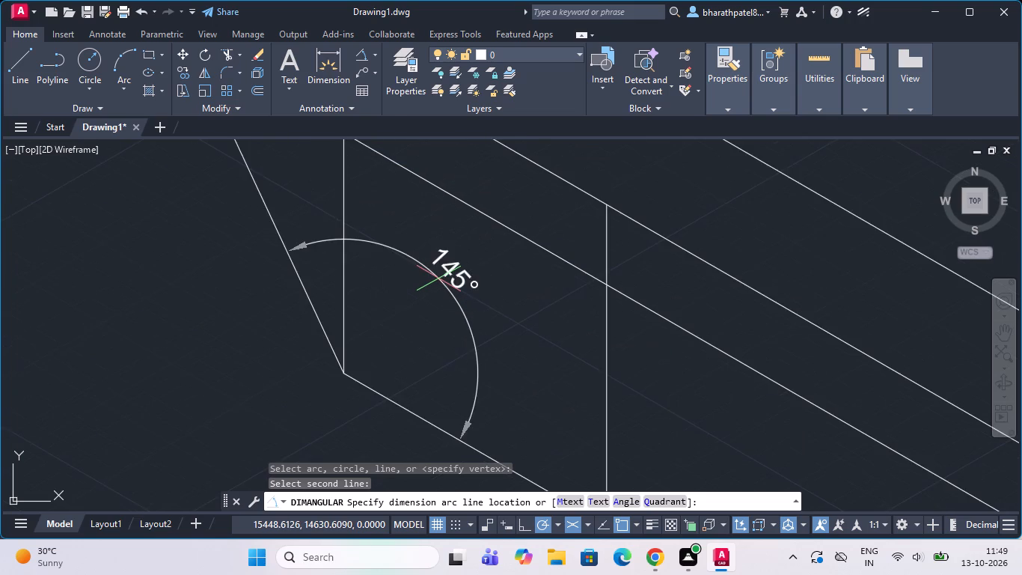
pyautogui.scroll(-1, 438, 280)
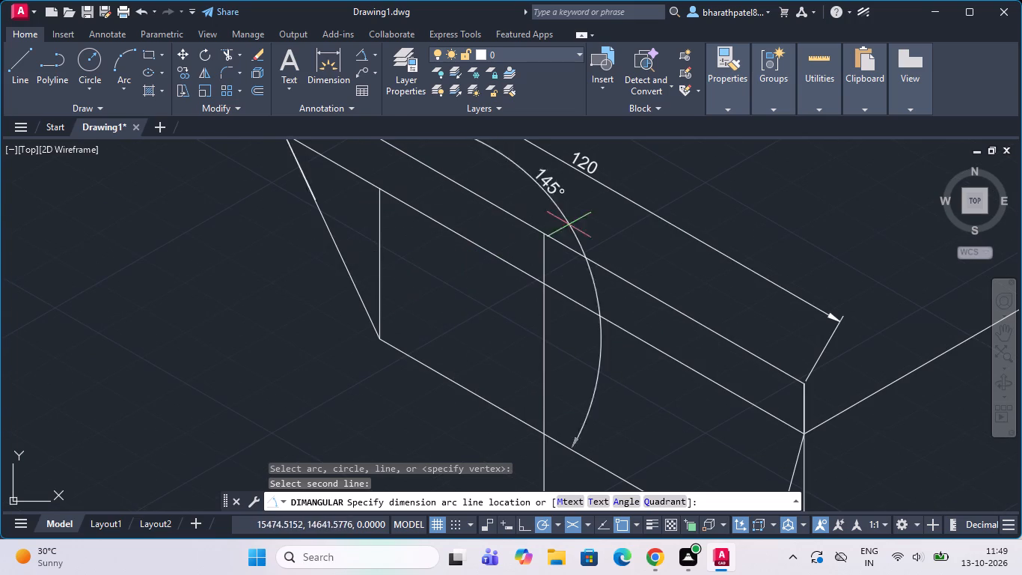
pyautogui.scroll(-2, 606, 221)
pyautogui.scroll(3, 599, 228)
pyautogui.scroll(-3, 599, 228)
pyautogui.scroll(2, 542, 249)
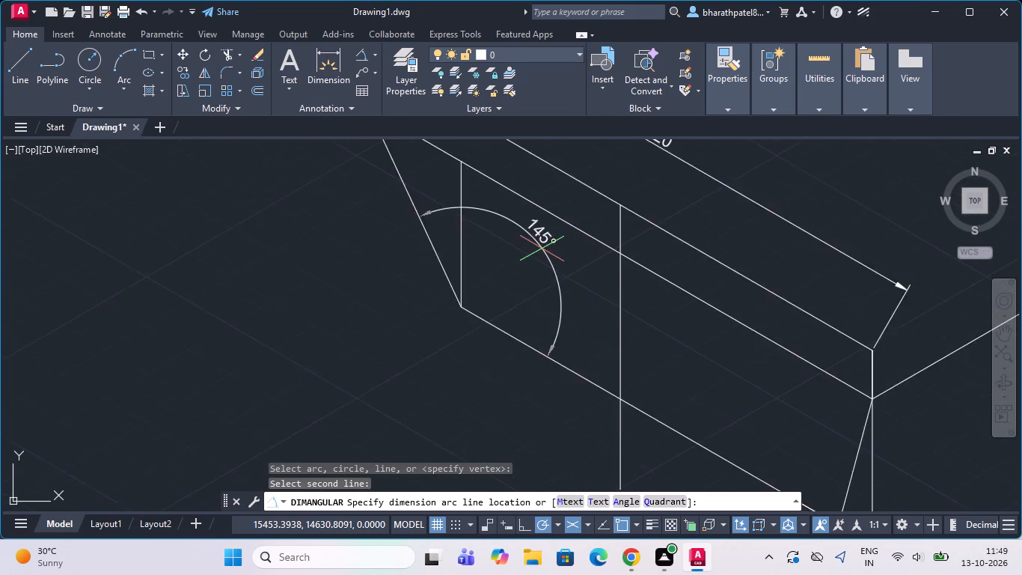
pyautogui.scroll(1, 542, 249)
pyautogui.scroll(-1, 542, 251)
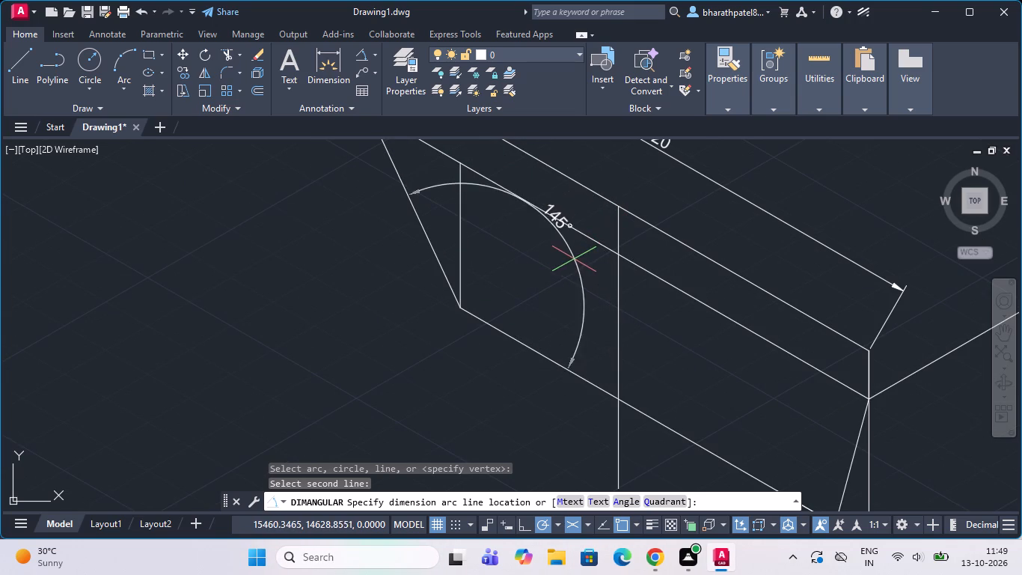
pyautogui.scroll(-1, 574, 259)
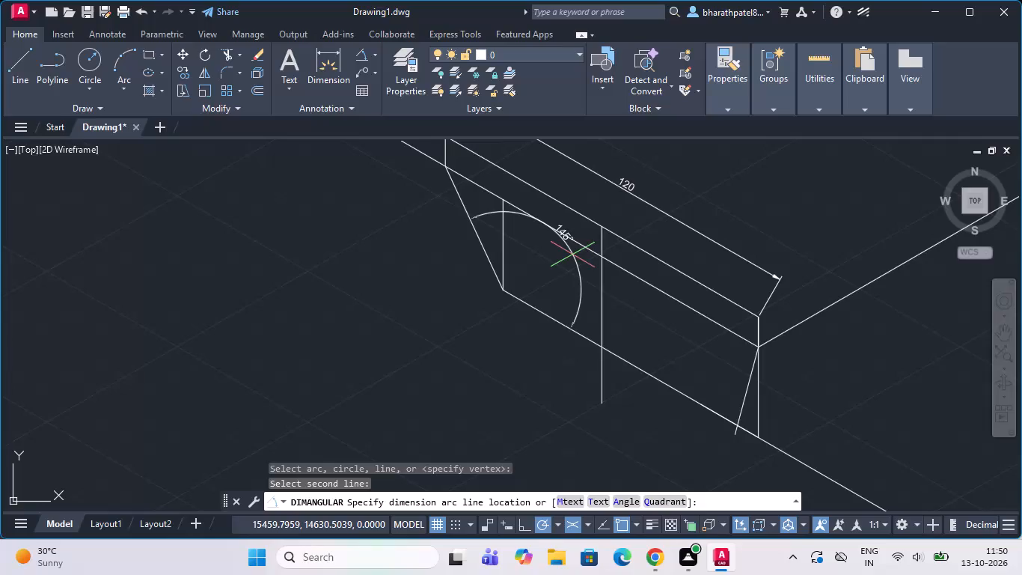
pyautogui.scroll(-1, 587, 243)
pyautogui.scroll(1, 575, 255)
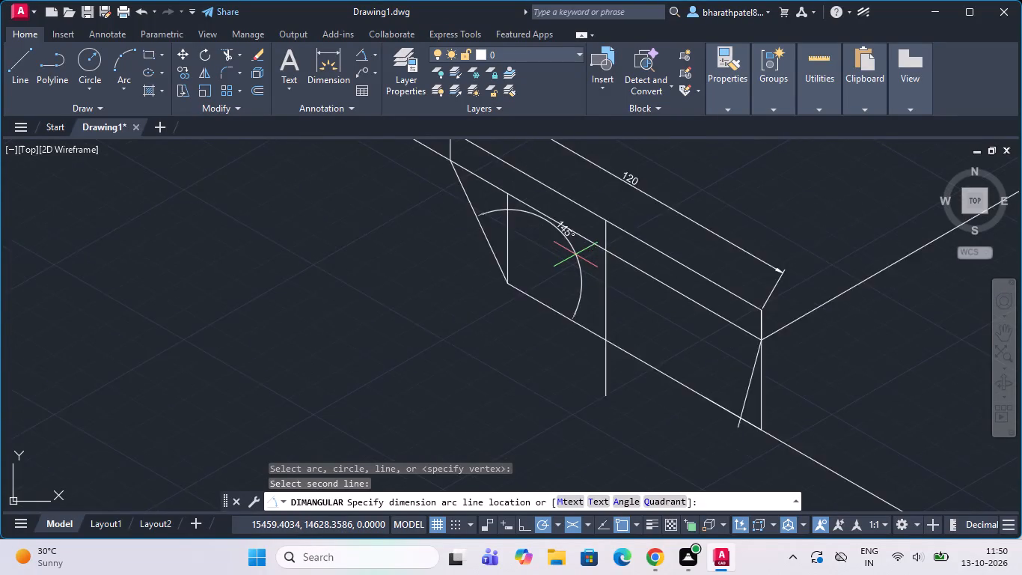
pyautogui.scroll(1, 575, 255)
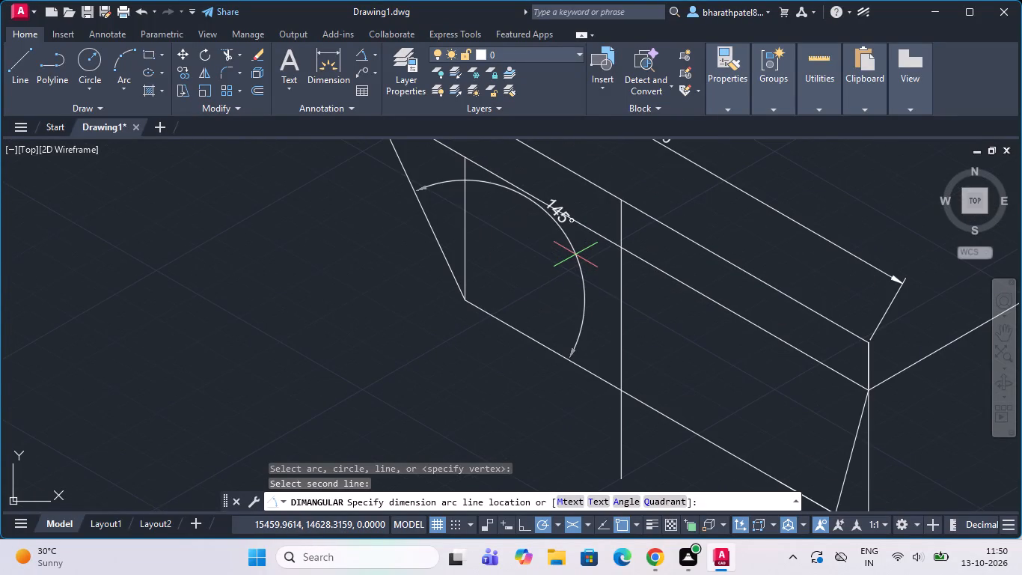
pyautogui.scroll(-2, 595, 213)
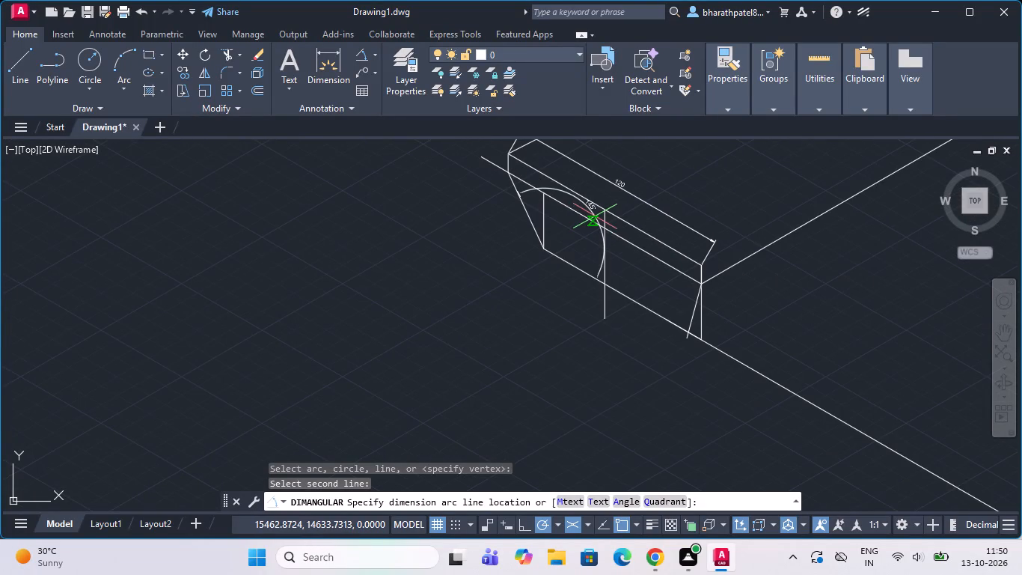
pyautogui.press('Escape')
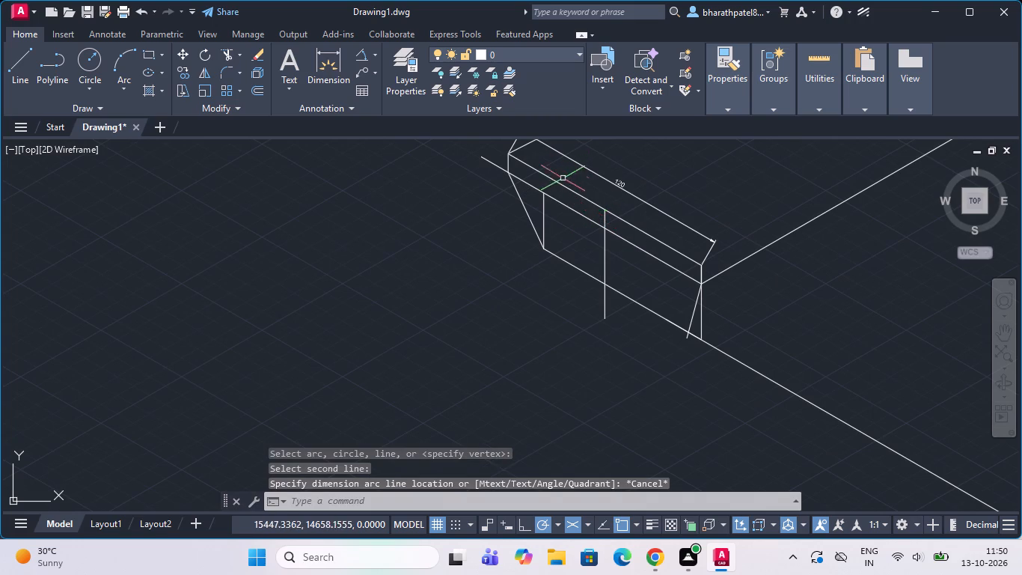
# Draw a 30-unit line at 300° from the foot of the far-end short vertical and continue it about 41 units at the same angle.
pyautogui.scroll(2, 562, 185)
pyautogui.scroll(-2, 560, 186)
pyautogui.scroll(2, 584, 137)
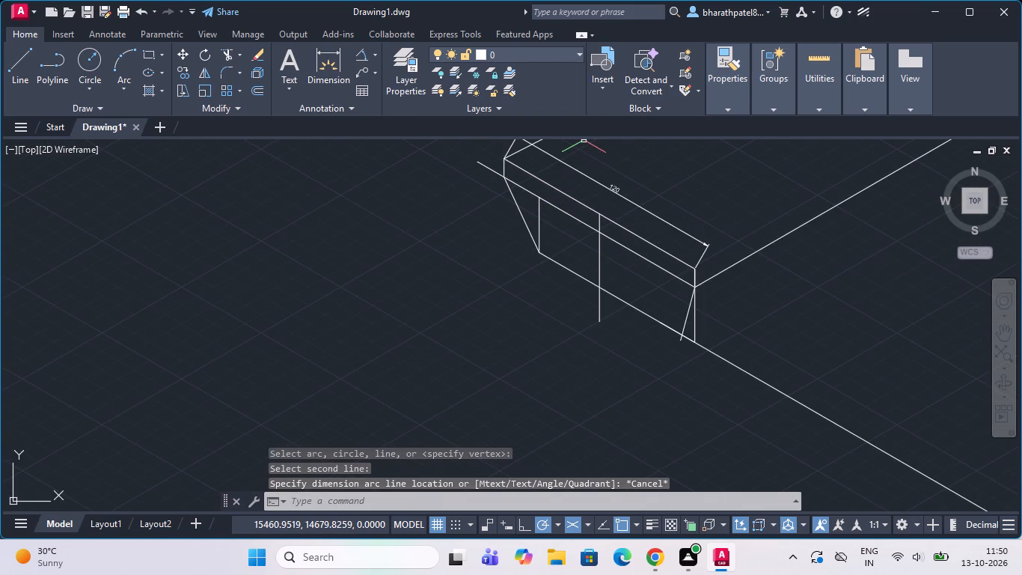
pyautogui.scroll(2, 605, 186)
pyautogui.scroll(-2, 600, 261)
pyautogui.scroll(2, 584, 208)
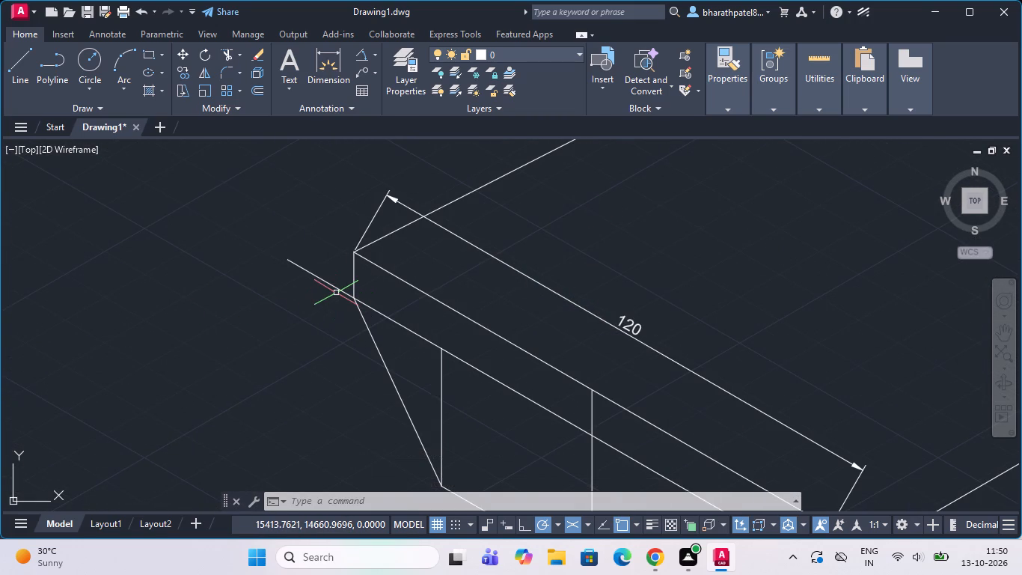
pyautogui.press('Escape')
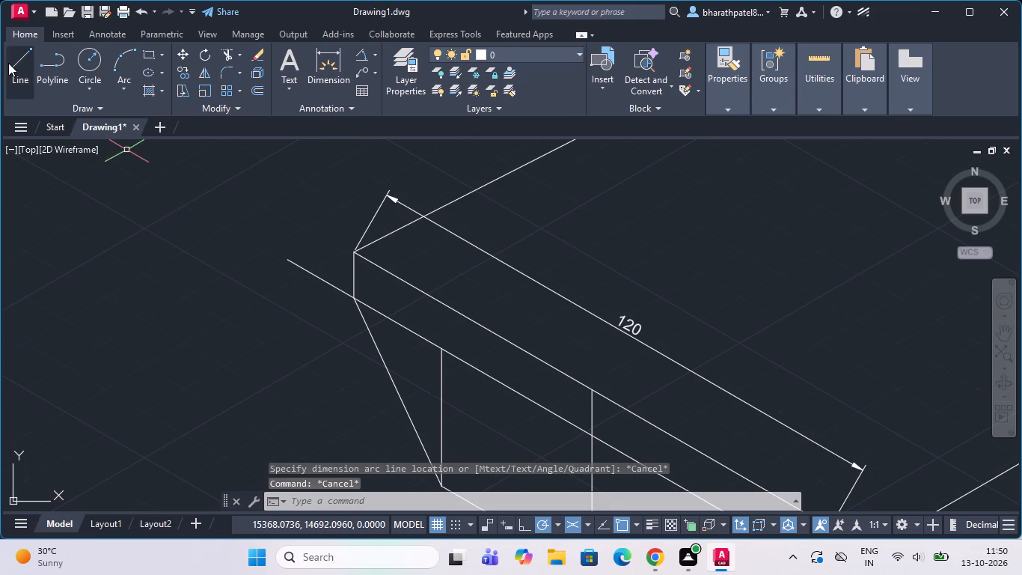
pyautogui.moveTo(13, 65); pyautogui.dragTo(57, 83)
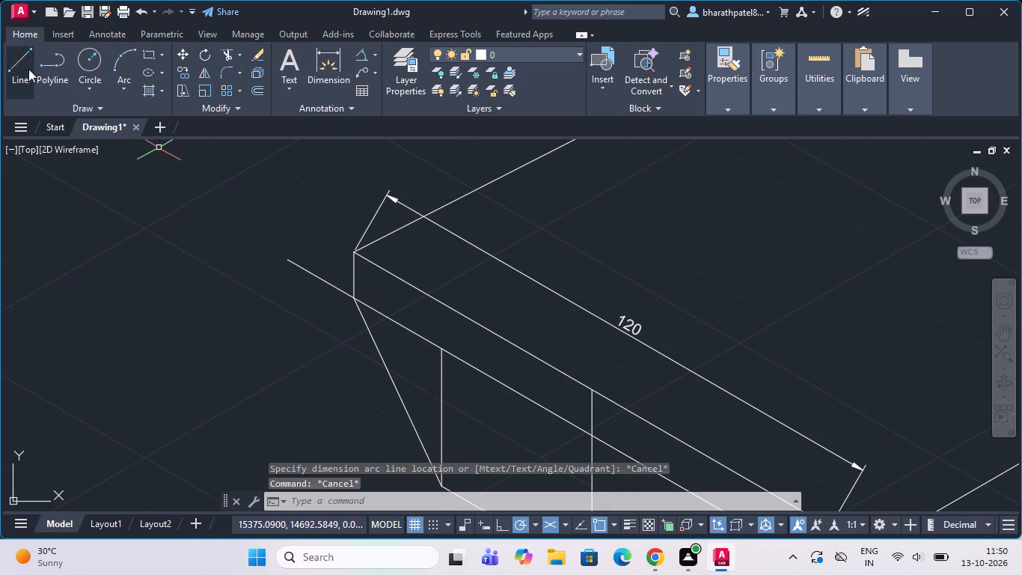
pyautogui.click(7, 56)
pyautogui.click(353, 298)
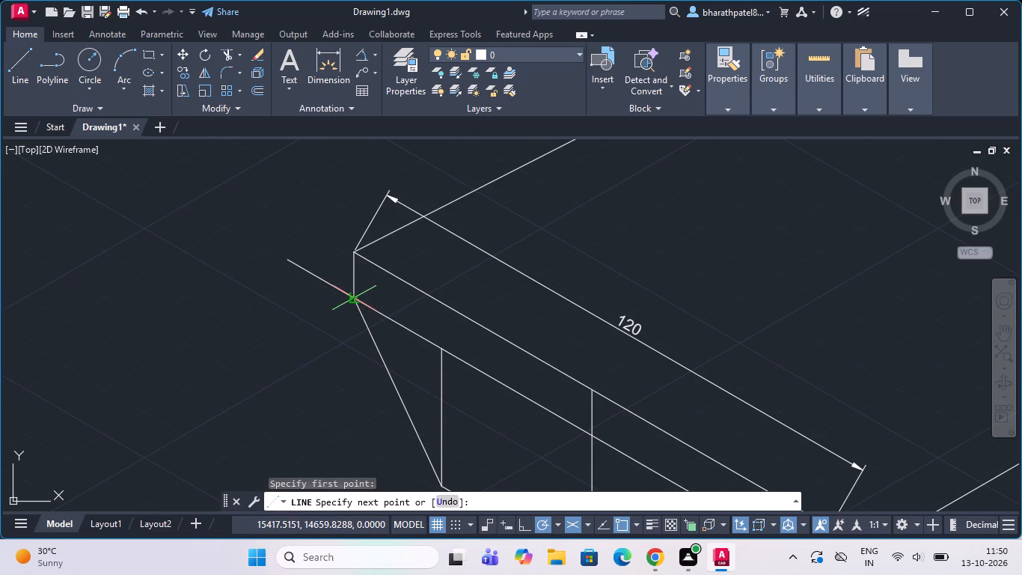
pyautogui.scroll(-2, 353, 298)
pyautogui.scroll(2, 370, 391)
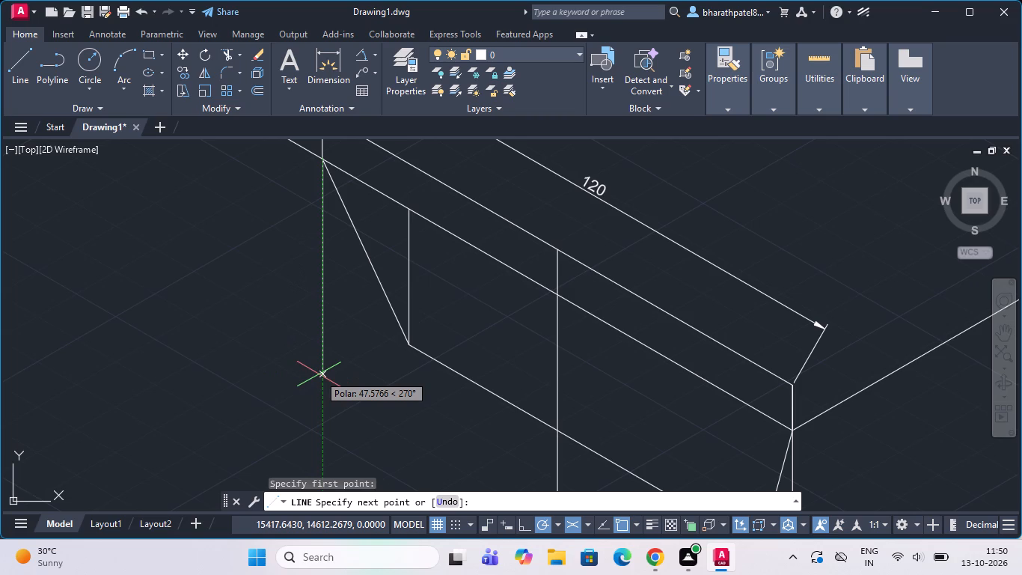
pyautogui.hotkey('shift', '@')
pyautogui.write('30')
pyautogui.press('shift+less')
pyautogui.write('300')
pyautogui.press('Return')
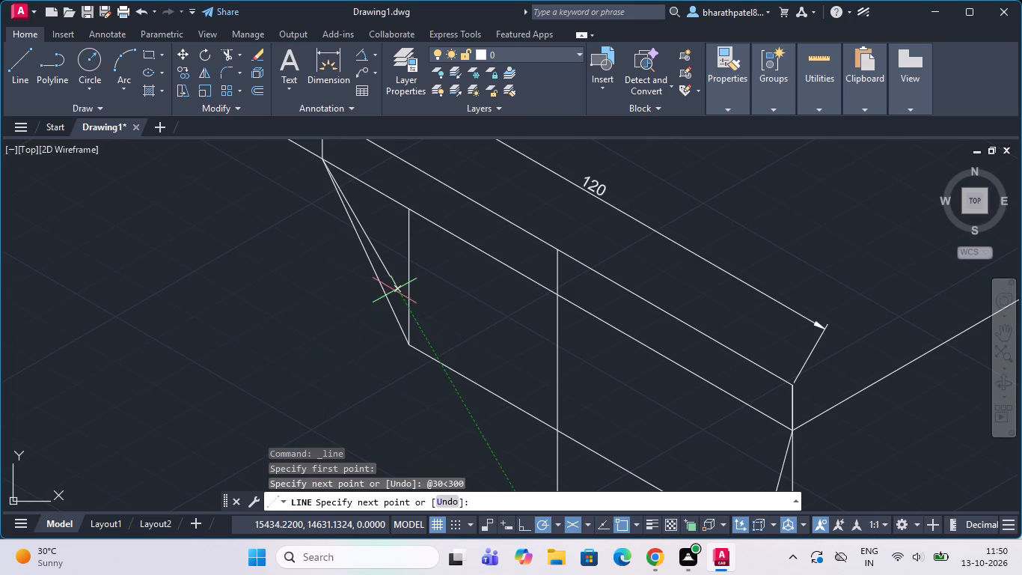
pyautogui.scroll(2, 399, 286)
pyautogui.scroll(-1, 457, 426)
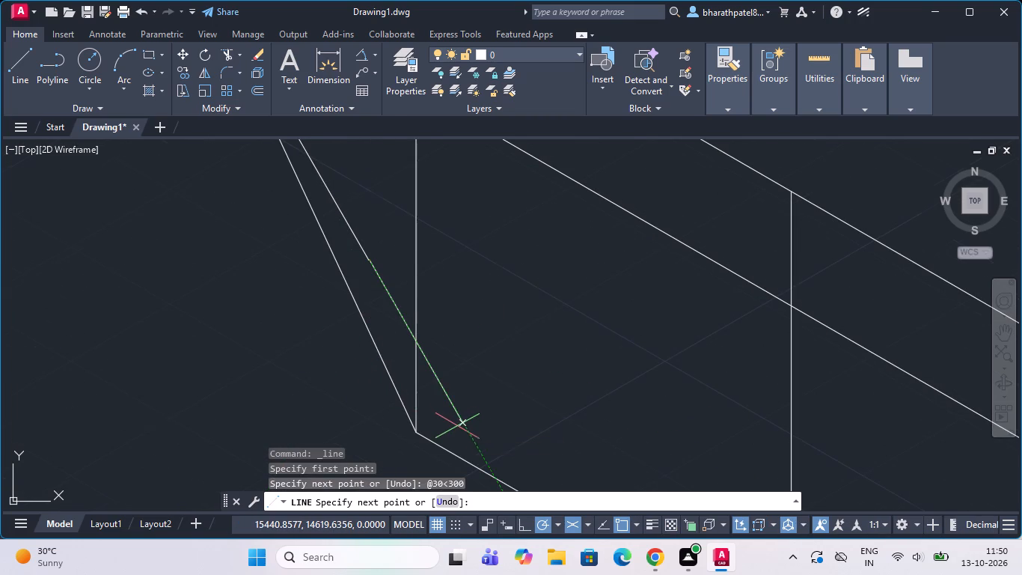
pyautogui.scroll(-3, 479, 436)
pyautogui.scroll(3, 492, 487)
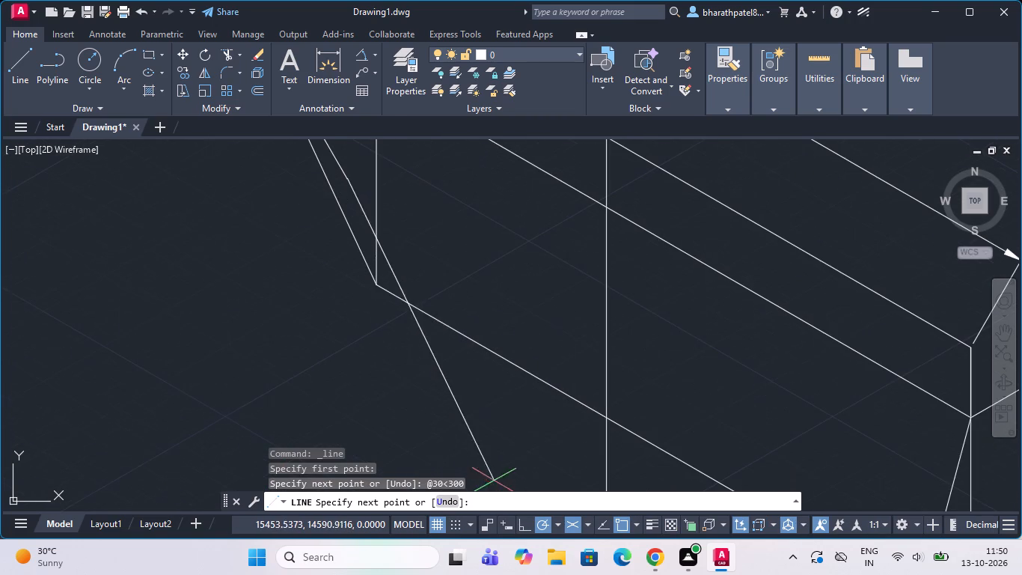
pyautogui.click(493, 427)
pyautogui.press('Escape')
# Measure the angle between the new 300° line and the lower 330° line with an angular dimension.
pyautogui.scroll(-1, 495, 465)
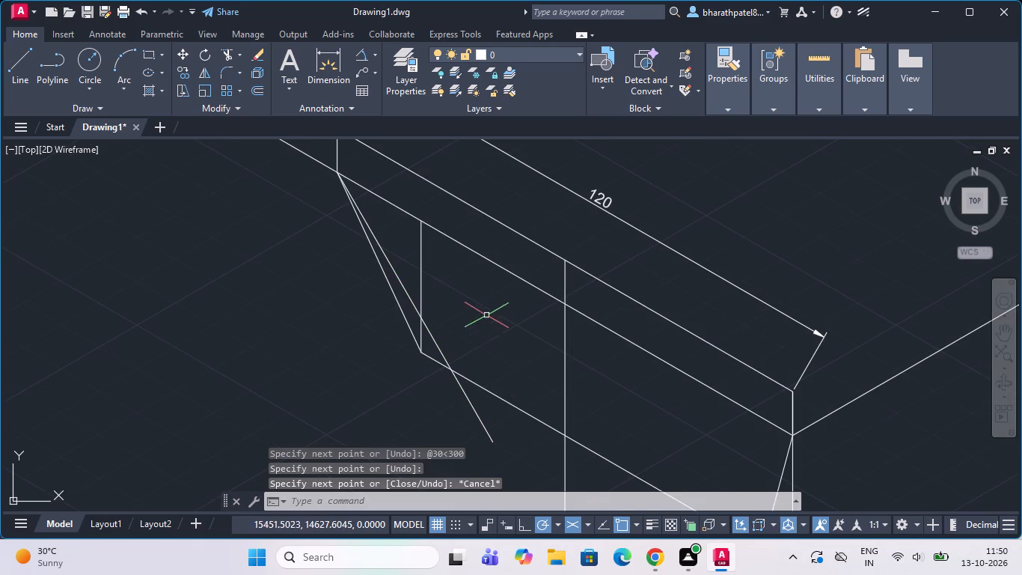
pyautogui.scroll(1, 485, 312)
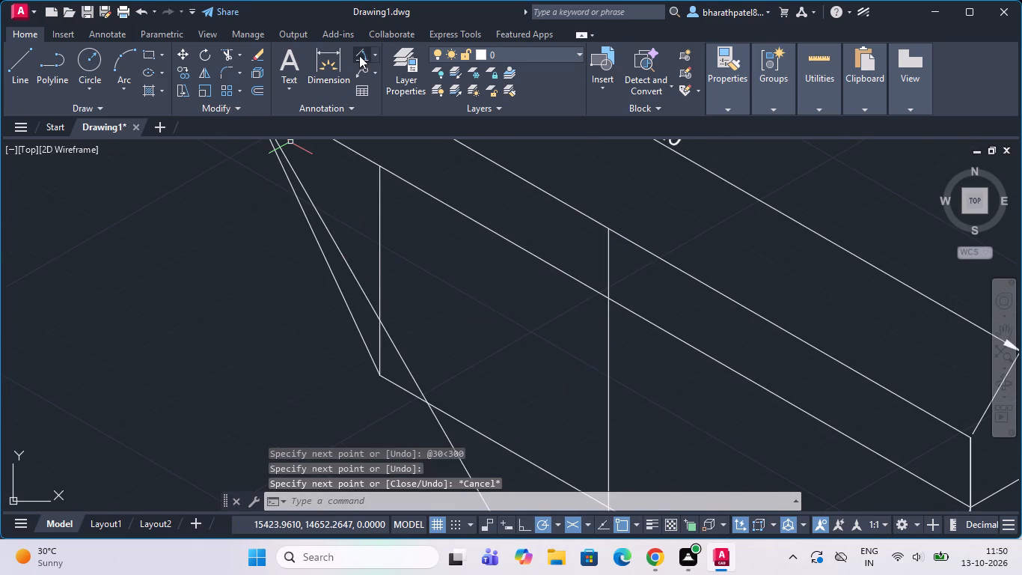
pyautogui.click(364, 52)
pyautogui.click(356, 284)
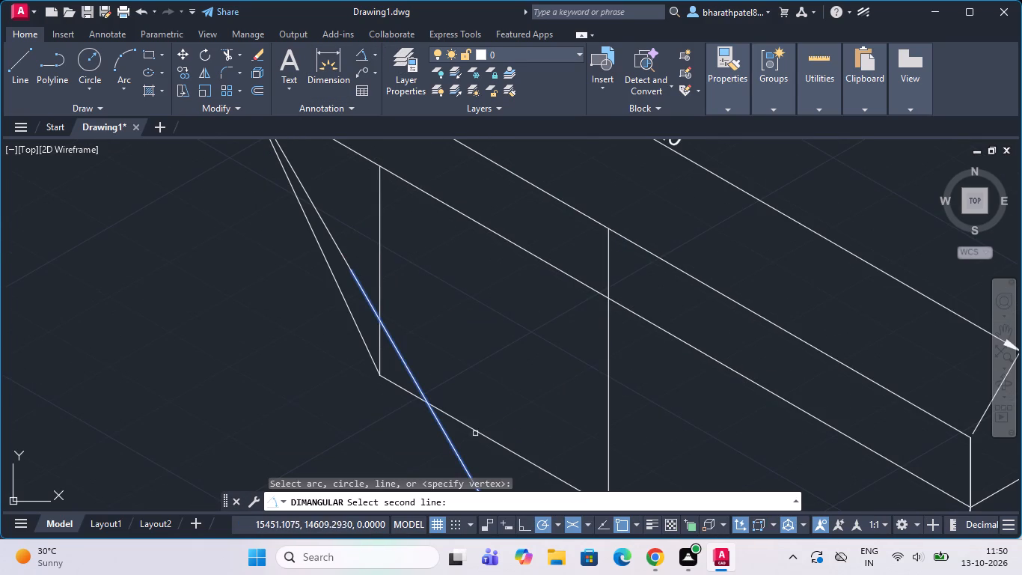
pyautogui.click(489, 438)
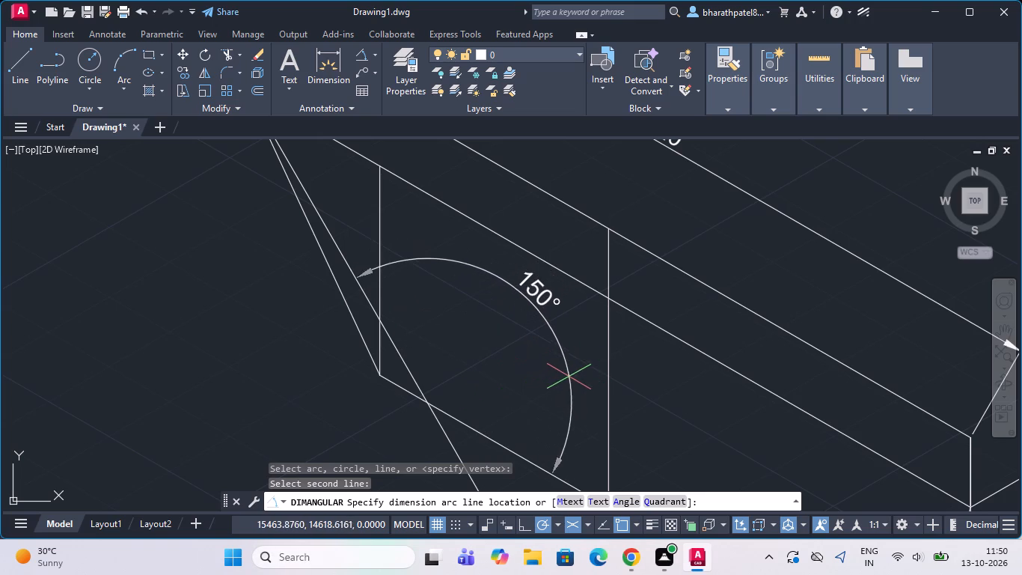
pyautogui.scroll(-1, 557, 383)
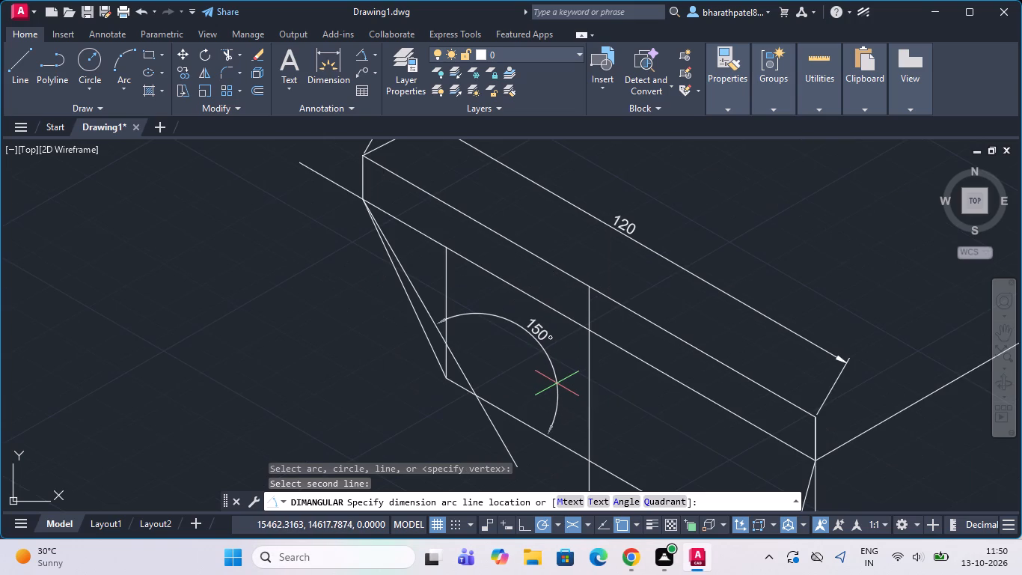
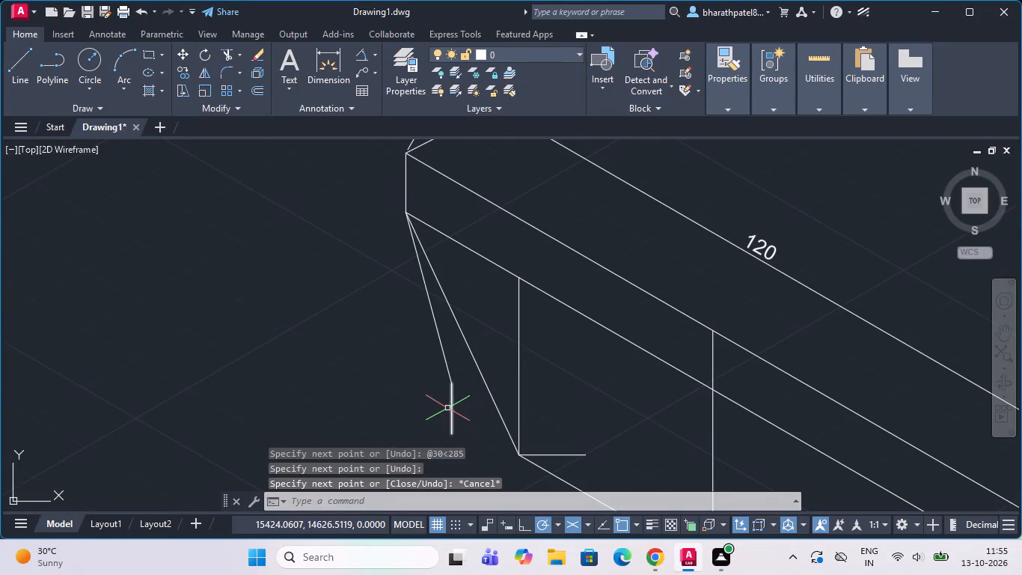
# Erase the short vertical segment hanging from the lower end of the 285° line.
pyautogui.click(453, 410)
pyautogui.press('Delete')
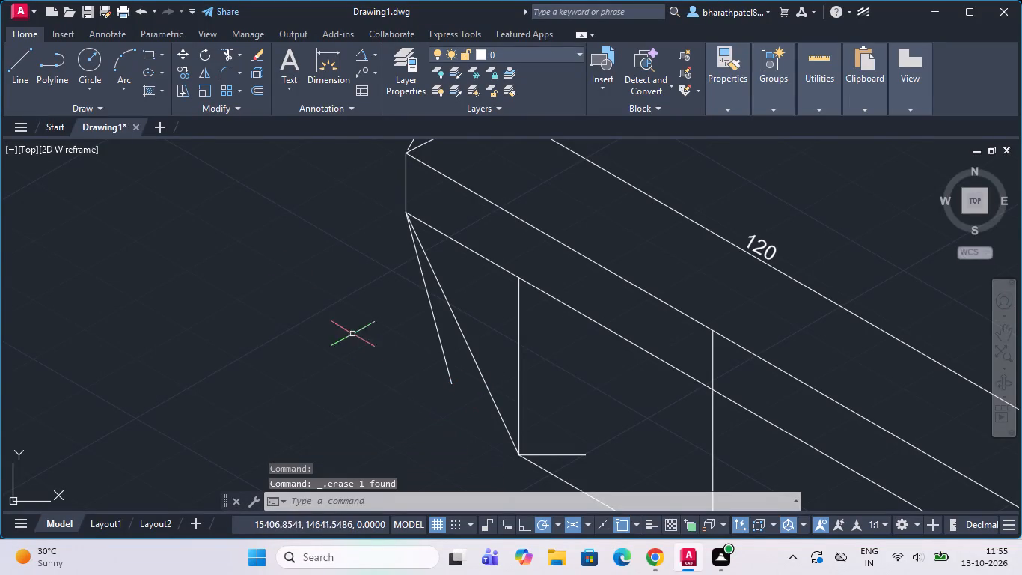
# Measure the angle between the 285° line and the lower 330° line, without placing the dimension.
pyautogui.moveTo(360, 52); pyautogui.dragTo(365, 70)
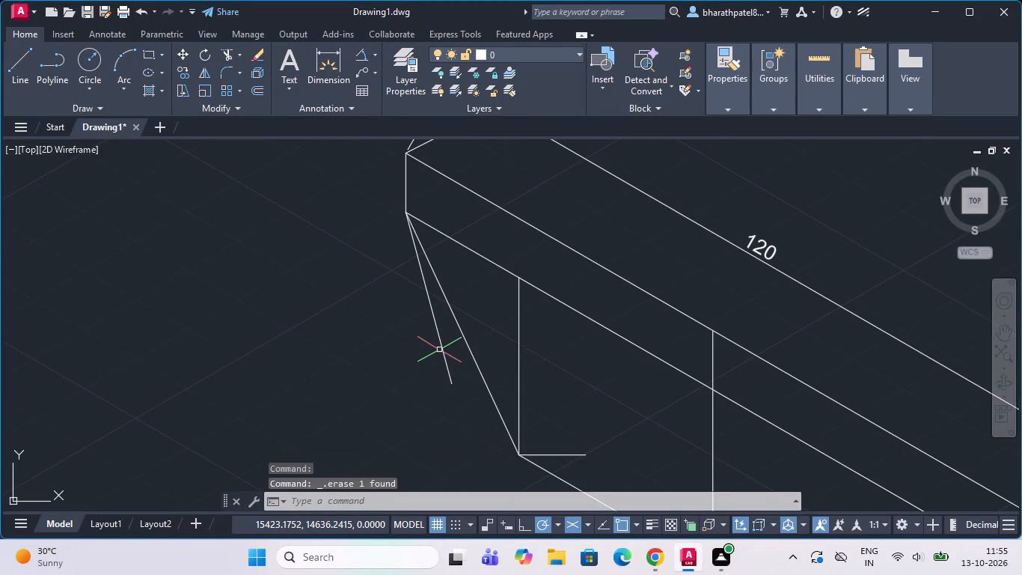
pyautogui.click(440, 344)
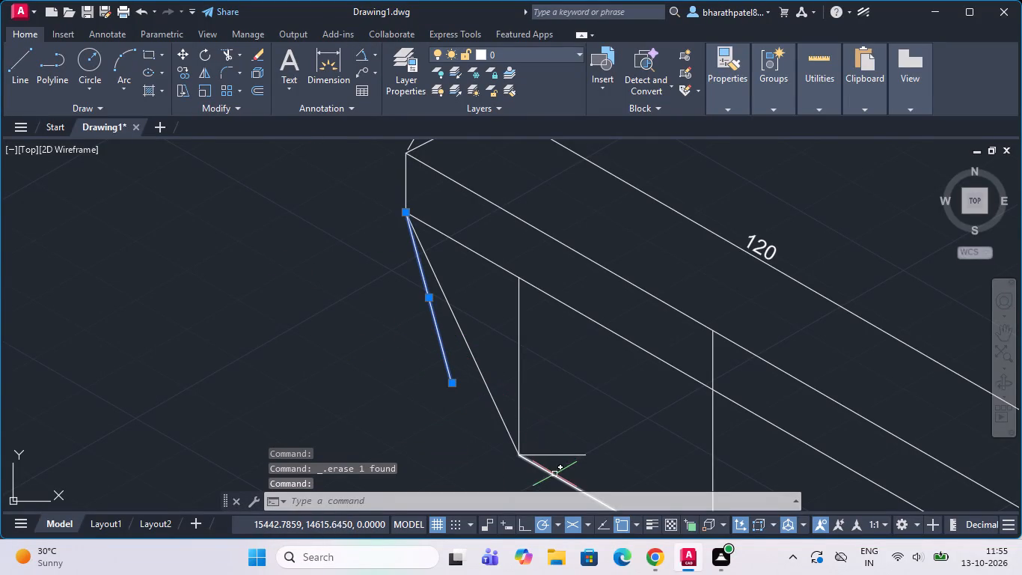
pyautogui.press('Escape')
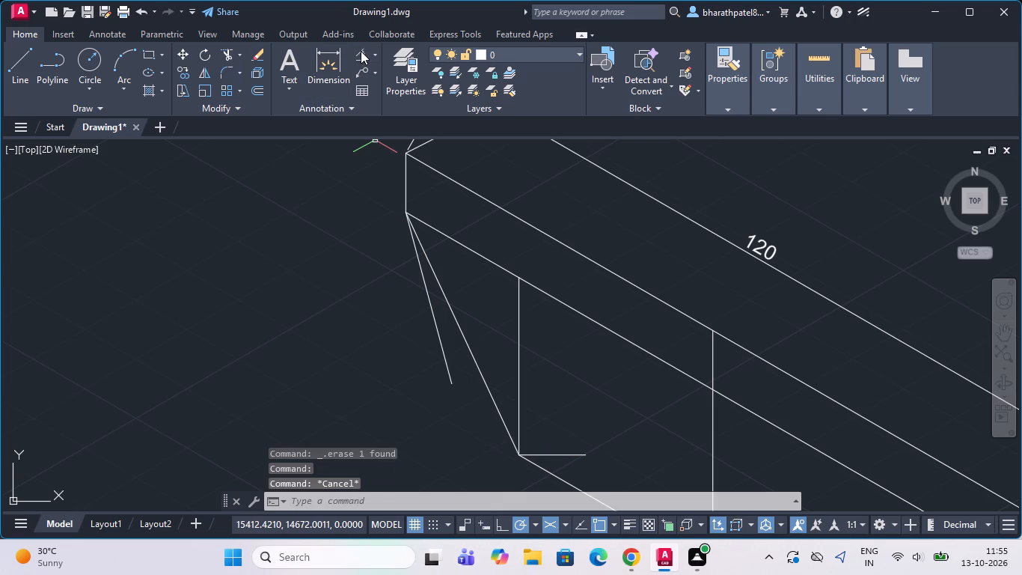
pyautogui.click(361, 51)
pyautogui.moveTo(433, 320); pyautogui.dragTo(450, 330)
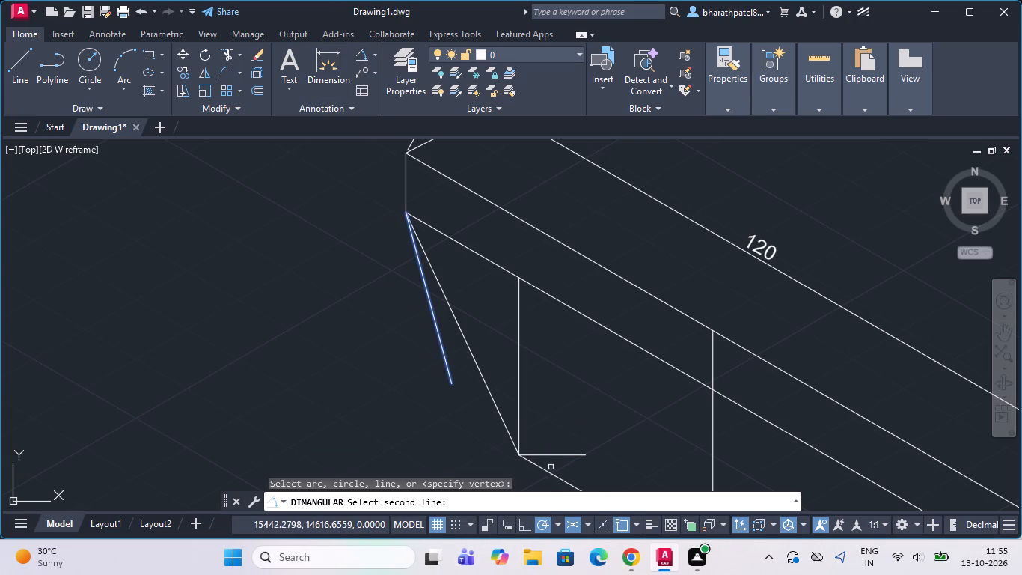
pyautogui.click(554, 476)
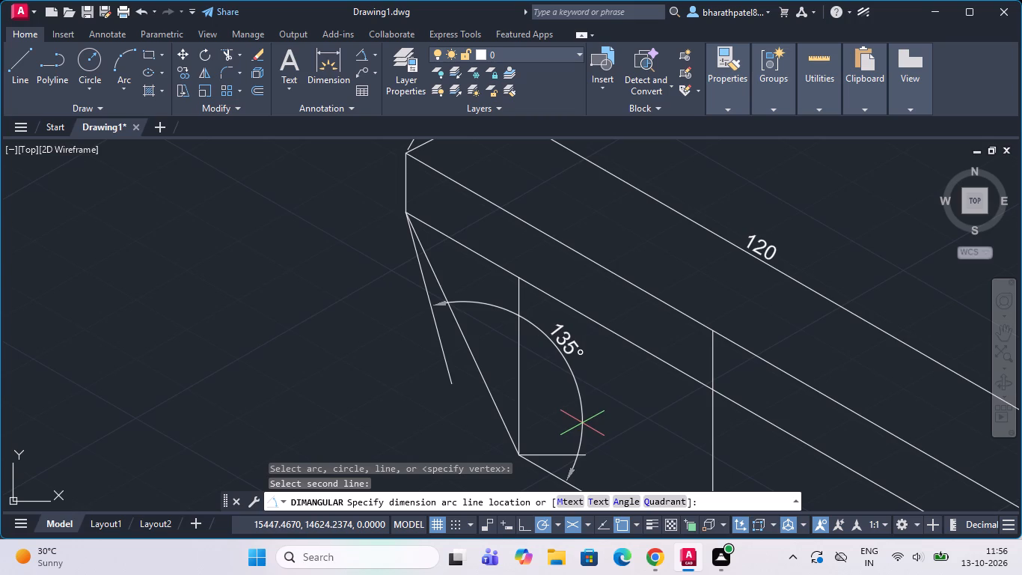
pyautogui.press('Escape')
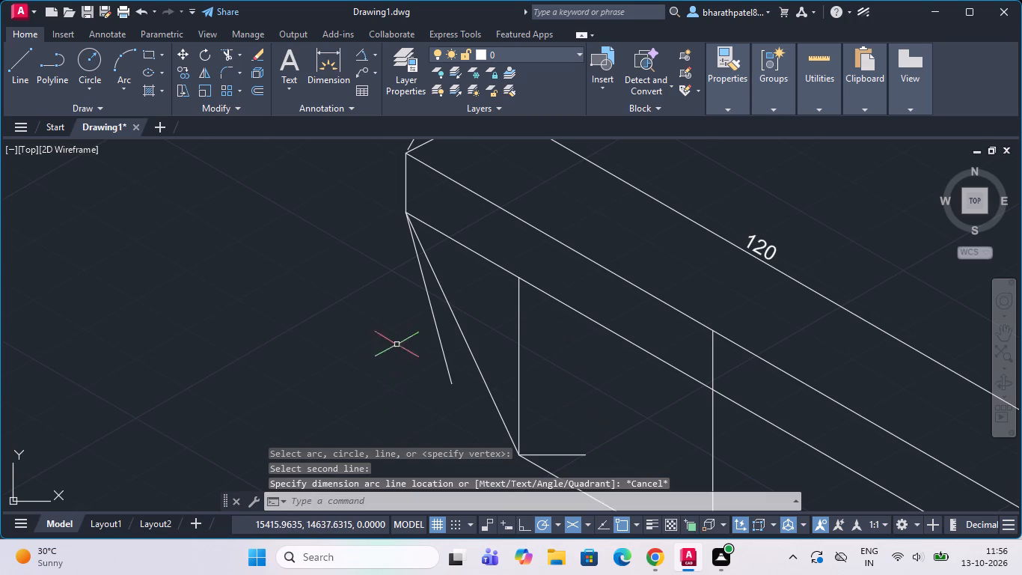
# Erase the 285° line at the front face's far end.
pyautogui.click(444, 353)
pyautogui.press('Delete')
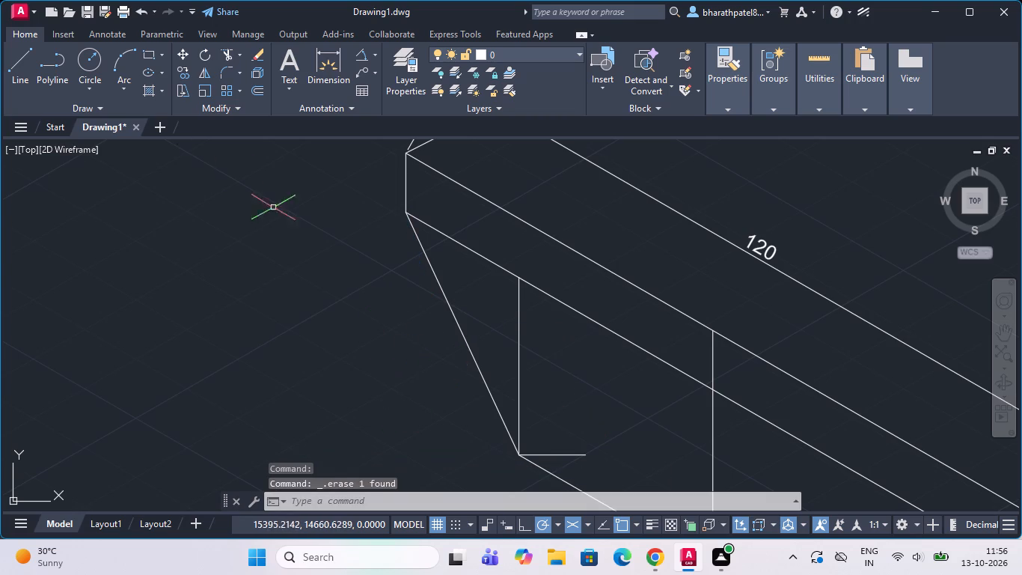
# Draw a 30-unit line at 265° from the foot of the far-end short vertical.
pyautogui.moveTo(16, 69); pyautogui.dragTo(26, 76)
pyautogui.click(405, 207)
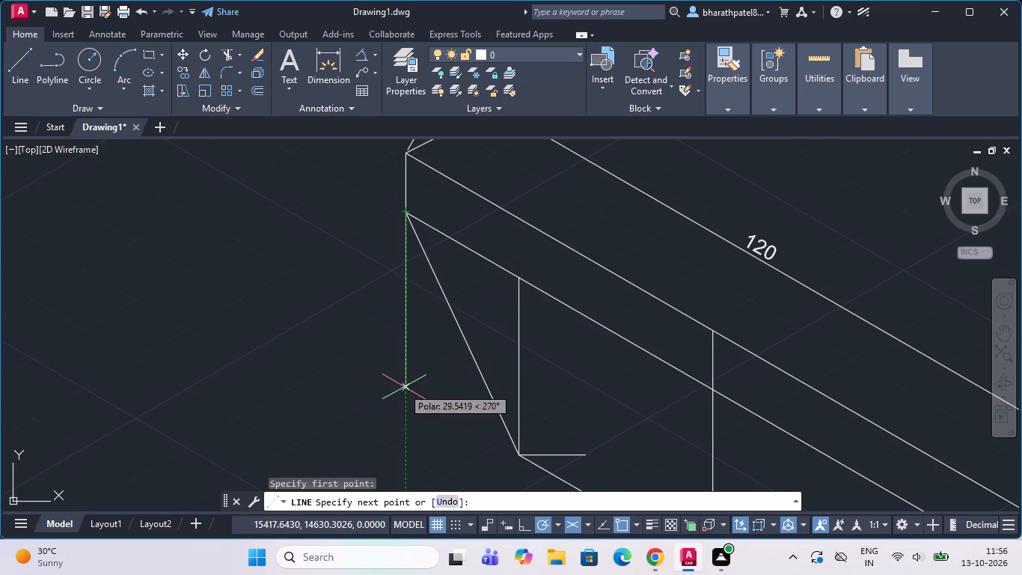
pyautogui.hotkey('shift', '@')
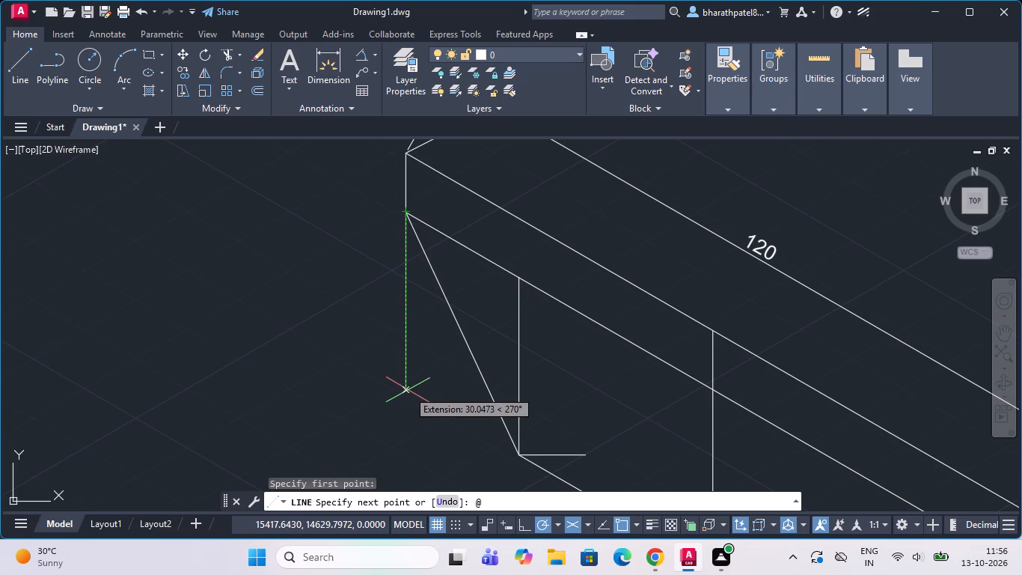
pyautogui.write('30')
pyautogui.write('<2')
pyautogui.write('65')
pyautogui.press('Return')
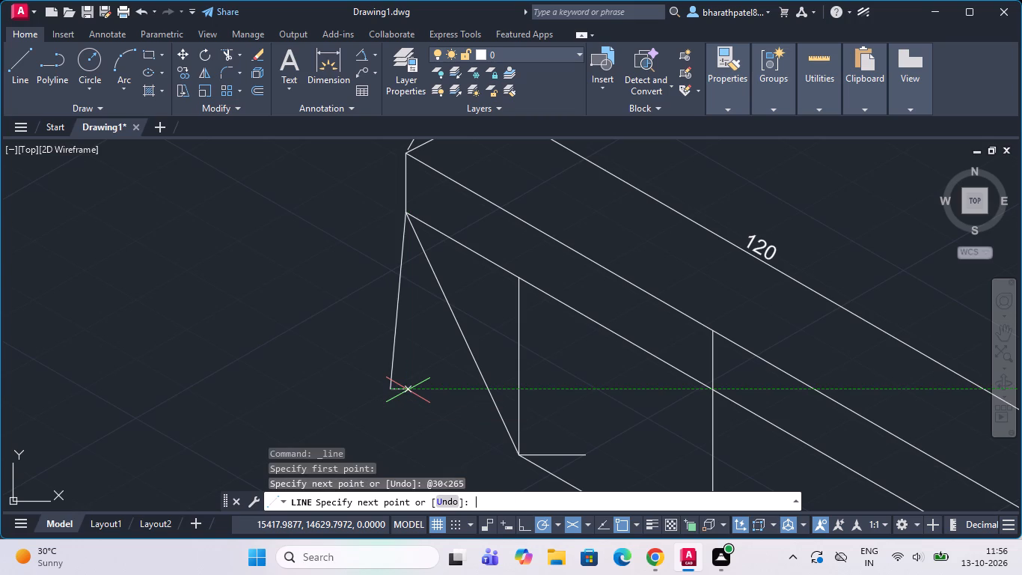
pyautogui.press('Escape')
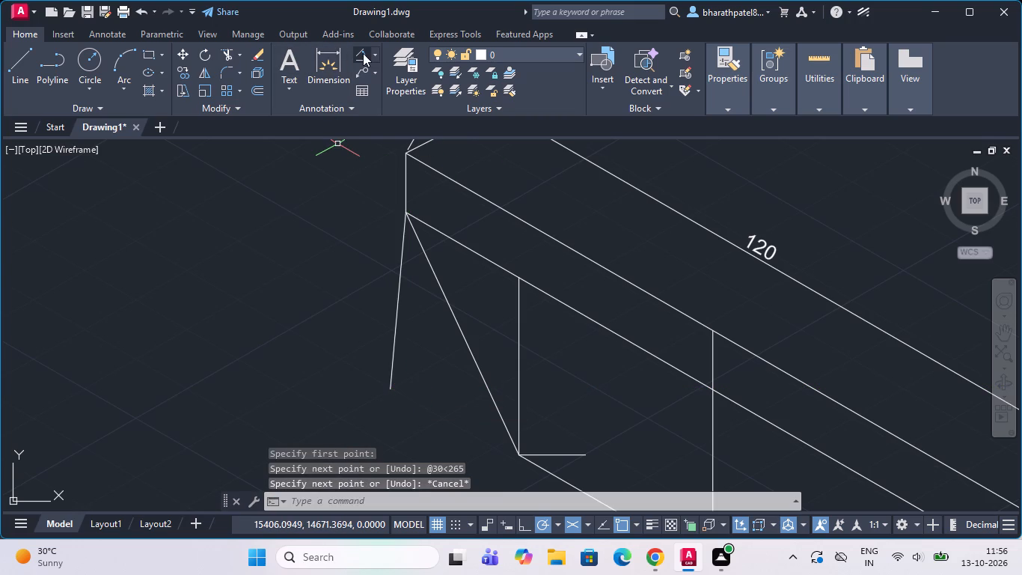
# Measure the angle between the 265° line and the lower 330° line, without placing the dimension.
pyautogui.click(364, 52)
pyautogui.moveTo(396, 309); pyautogui.dragTo(425, 314)
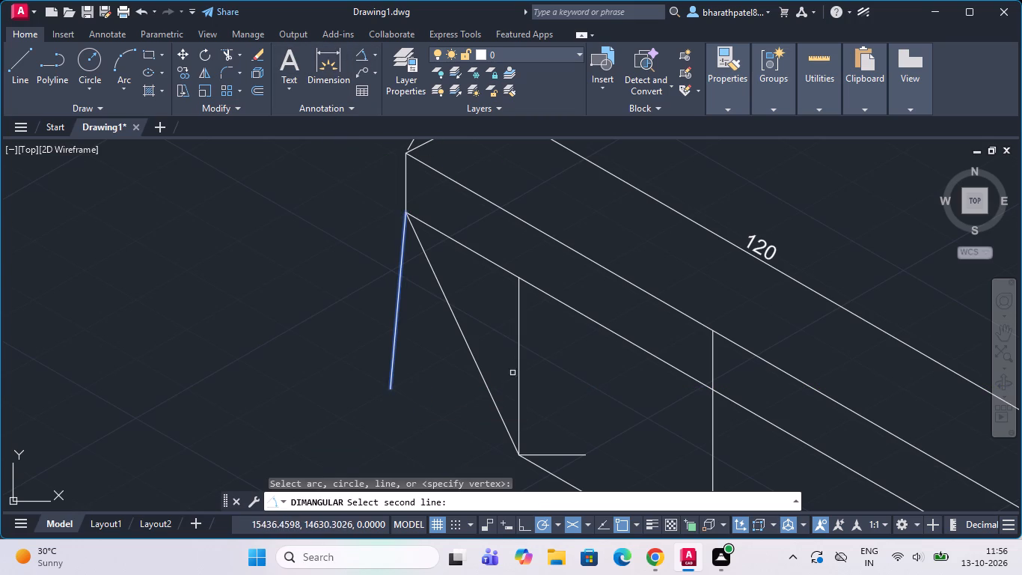
pyautogui.click(560, 478)
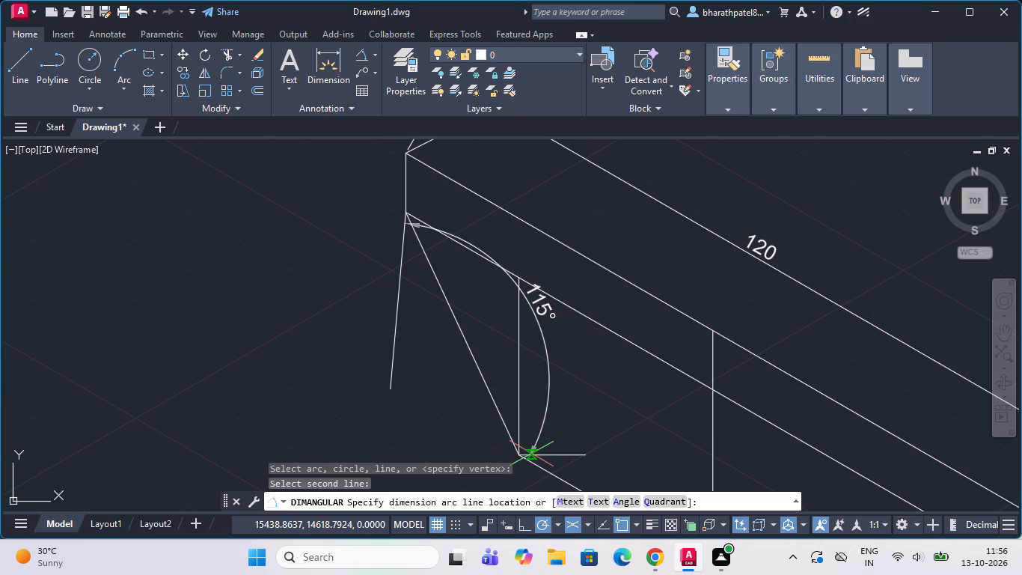
pyautogui.scroll(-2, 548, 387)
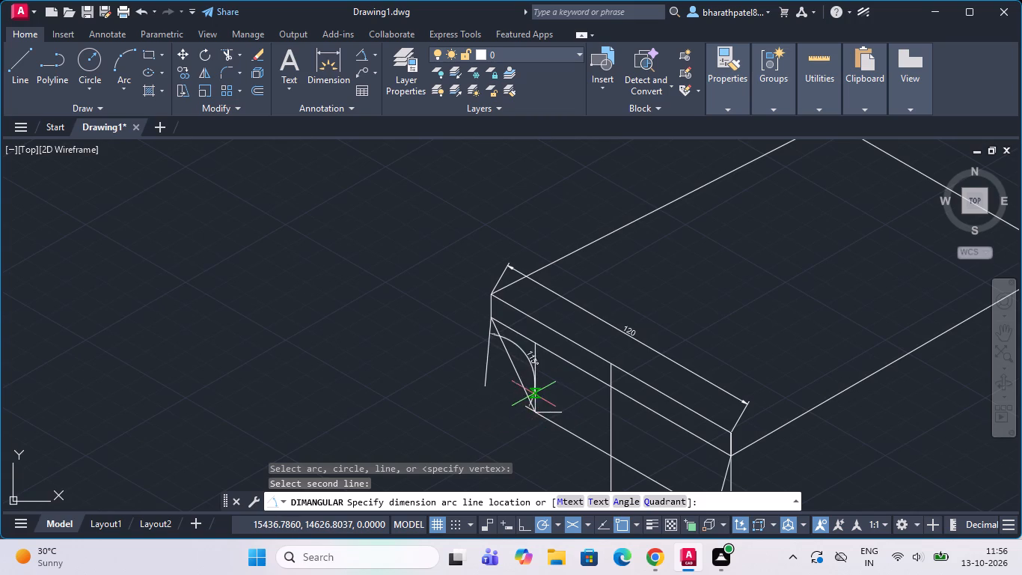
pyautogui.scroll(2, 533, 391)
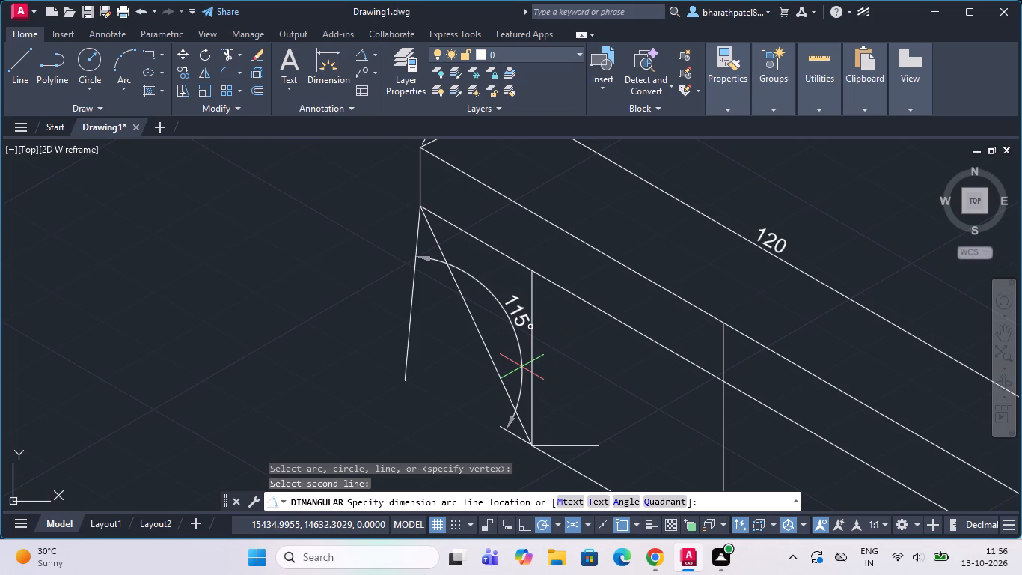
pyautogui.press('Escape')
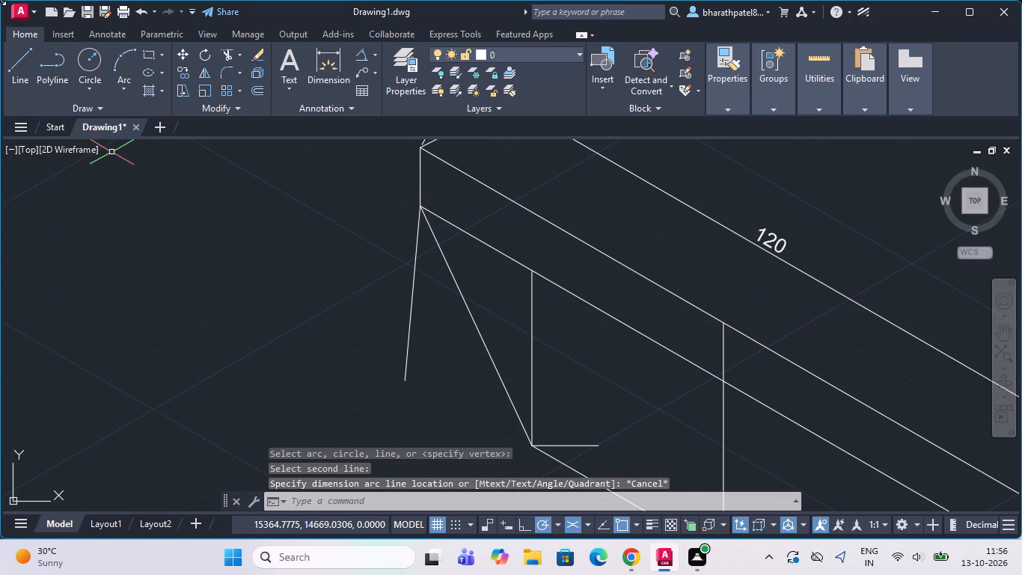
# Erase both pieces of the slanted line, the vertical beside it and the 265° line at the front face's far end.
pyautogui.moveTo(14, 52); pyautogui.dragTo(28, 58)
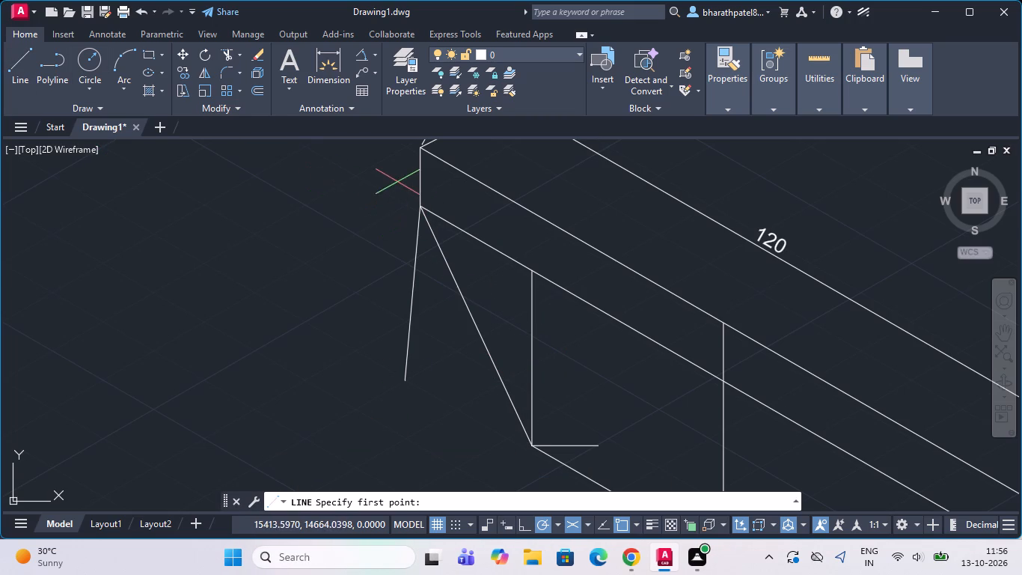
pyautogui.press('Escape')
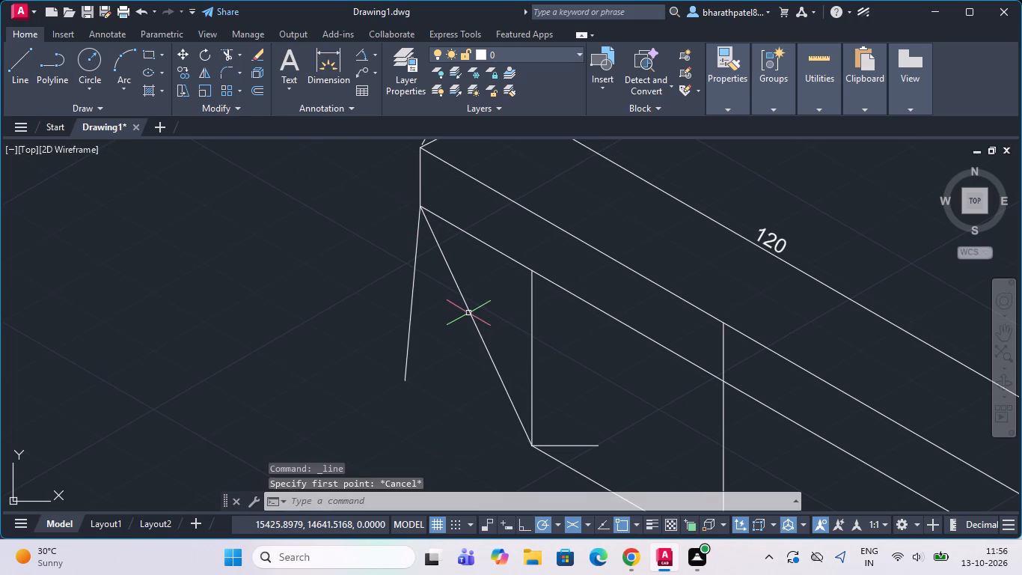
pyautogui.click(470, 312)
pyautogui.click(448, 258)
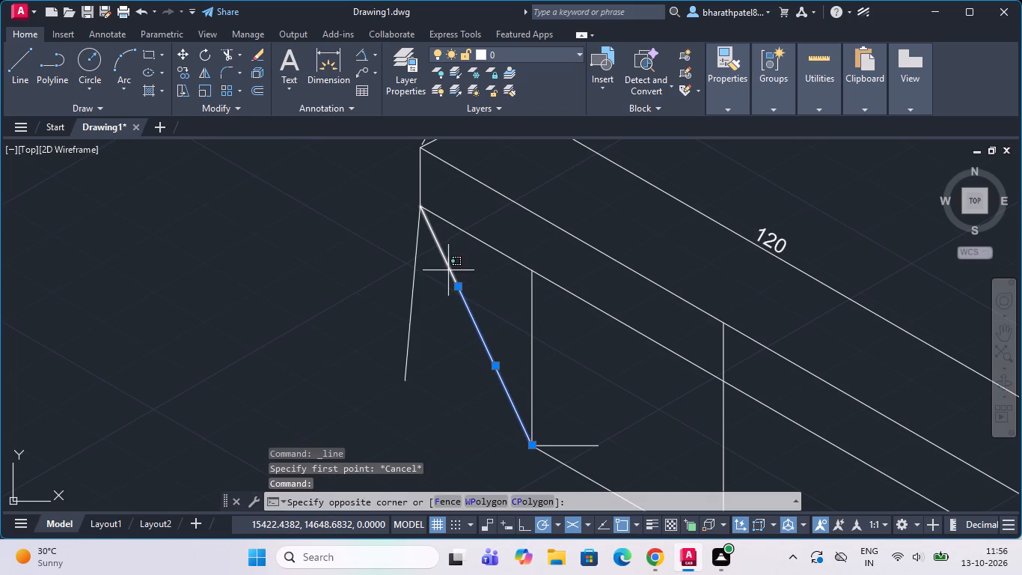
pyautogui.click(448, 271)
pyautogui.click(531, 349)
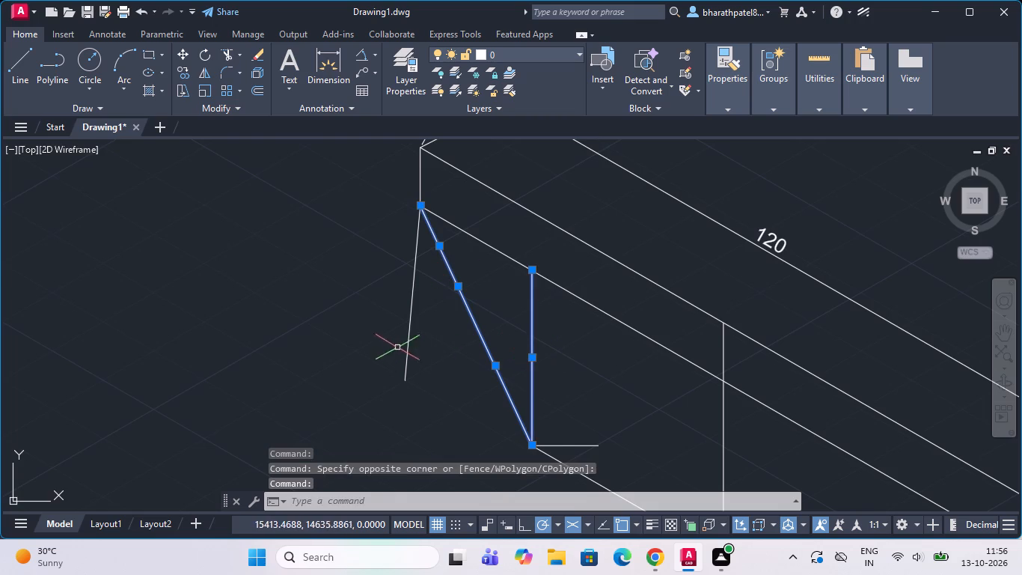
pyautogui.click(411, 334)
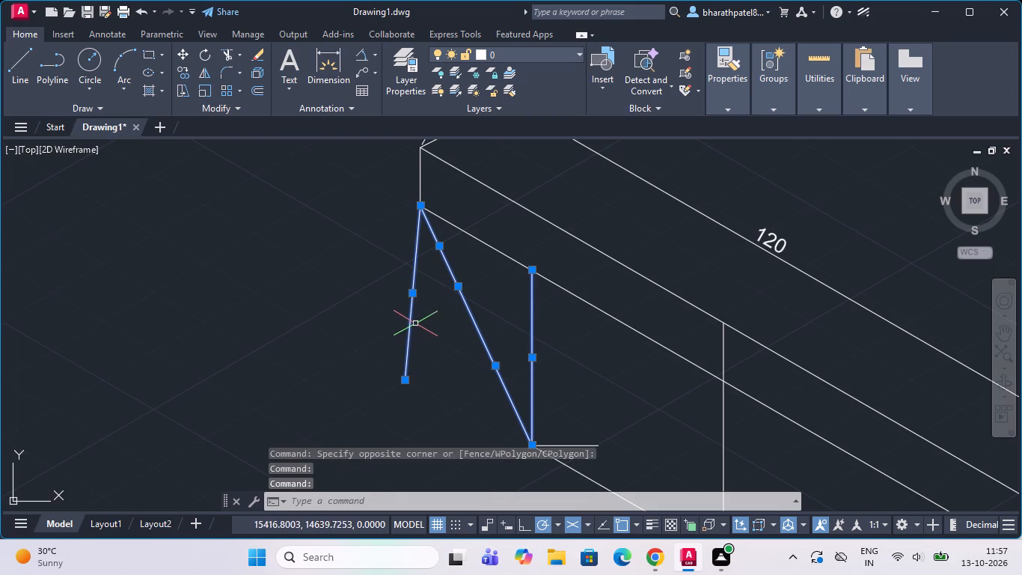
pyautogui.press('Delete')
# Start a new line for redrawing the front face's far end.
pyautogui.moveTo(10, 69); pyautogui.dragTo(47, 88)
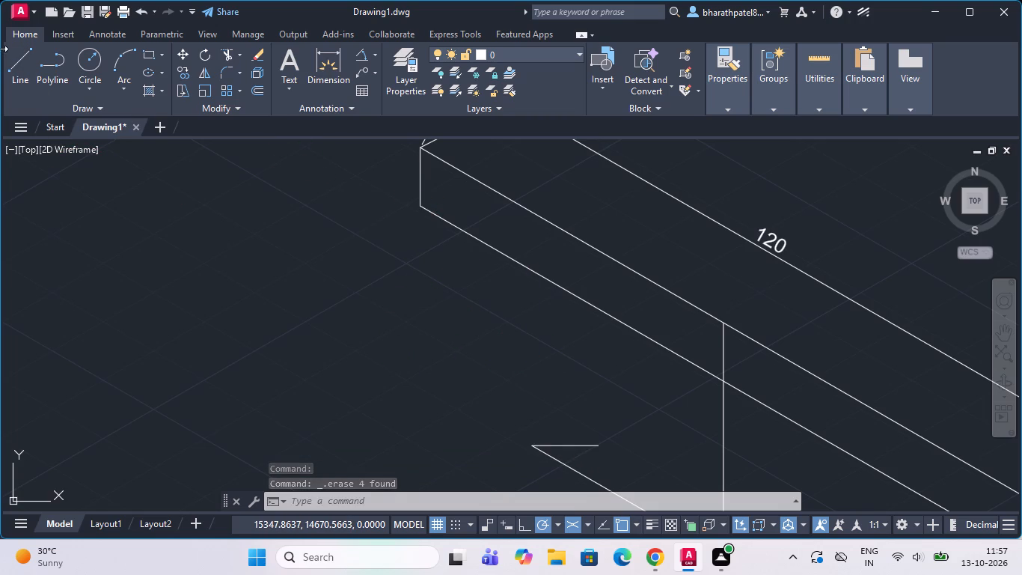
pyautogui.moveTo(0, 49); pyautogui.dragTo(26, 70)
pyautogui.click(40, 82)
pyautogui.click(43, 64)
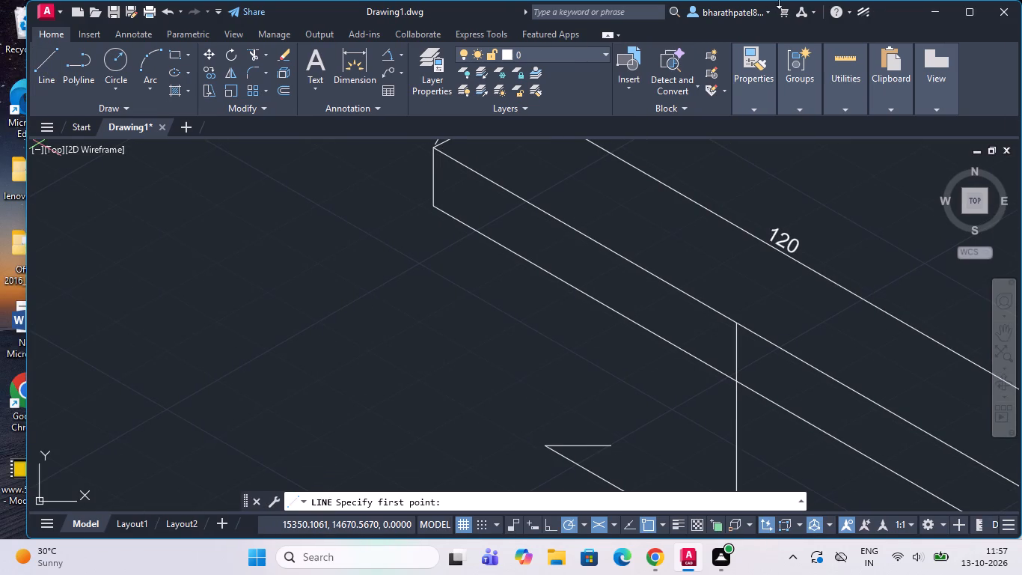
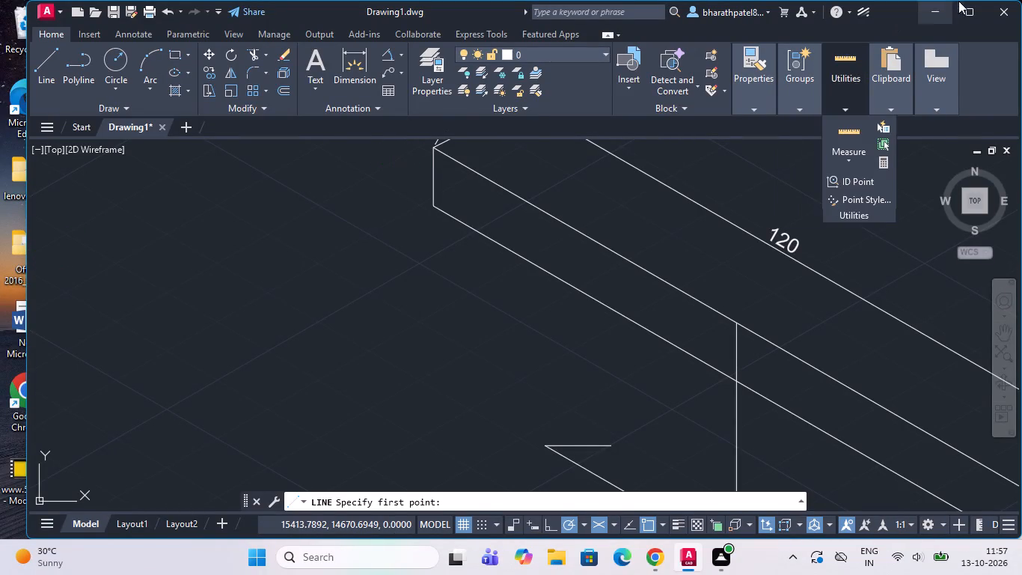
# Draw a vertical line about 44 units long at 270° from the foot of the front face's far-end short vertical.
pyautogui.click(976, 13)
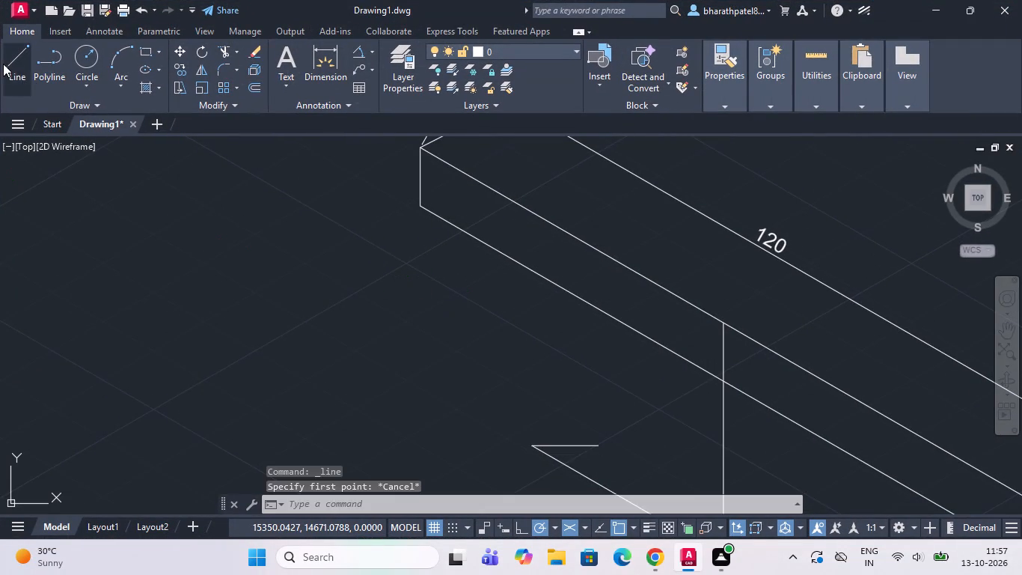
pyautogui.click(3, 64)
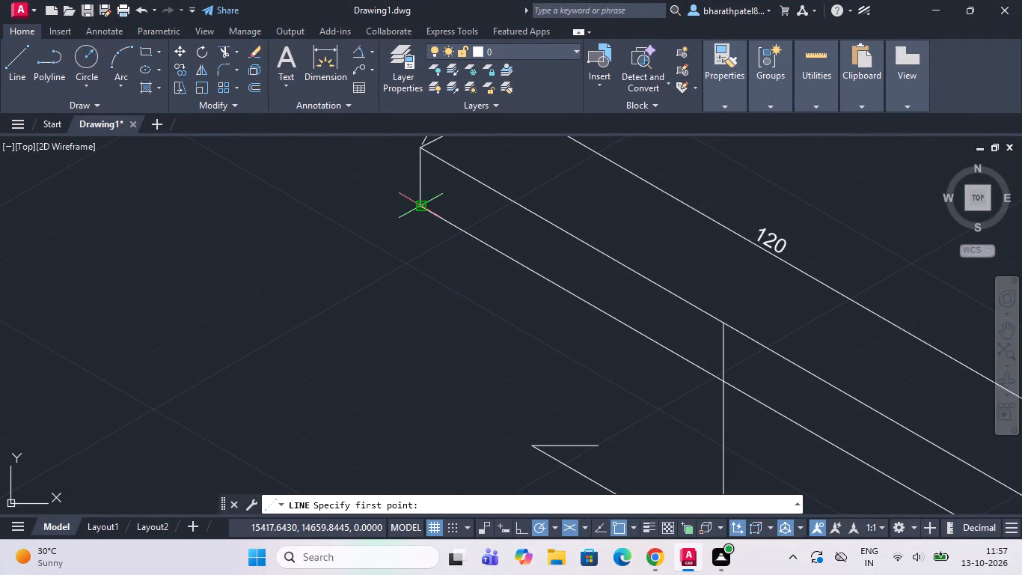
pyautogui.moveTo(421, 209); pyautogui.dragTo(420, 232)
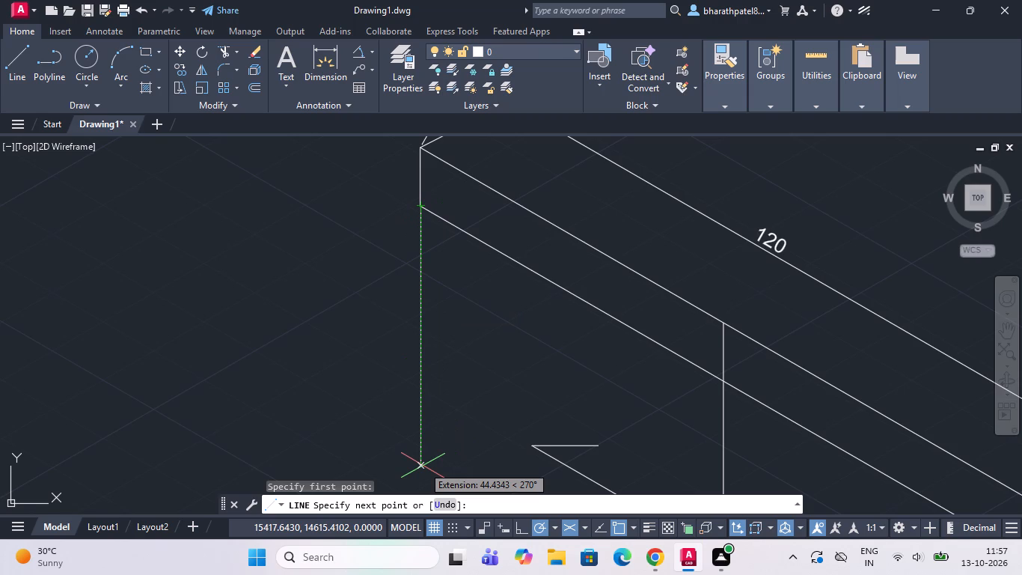
pyautogui.click(423, 466)
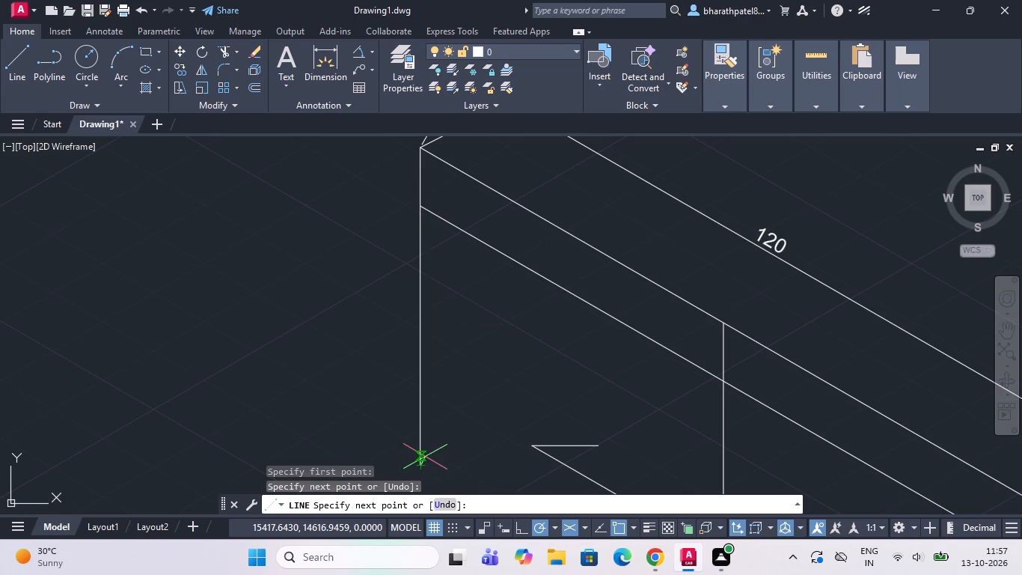
pyautogui.press('Escape')
# Extend the lower 330° edge with a line about 39.5 units long at 150°, crossing the far-end vertical.
pyautogui.scroll(-1, 531, 377)
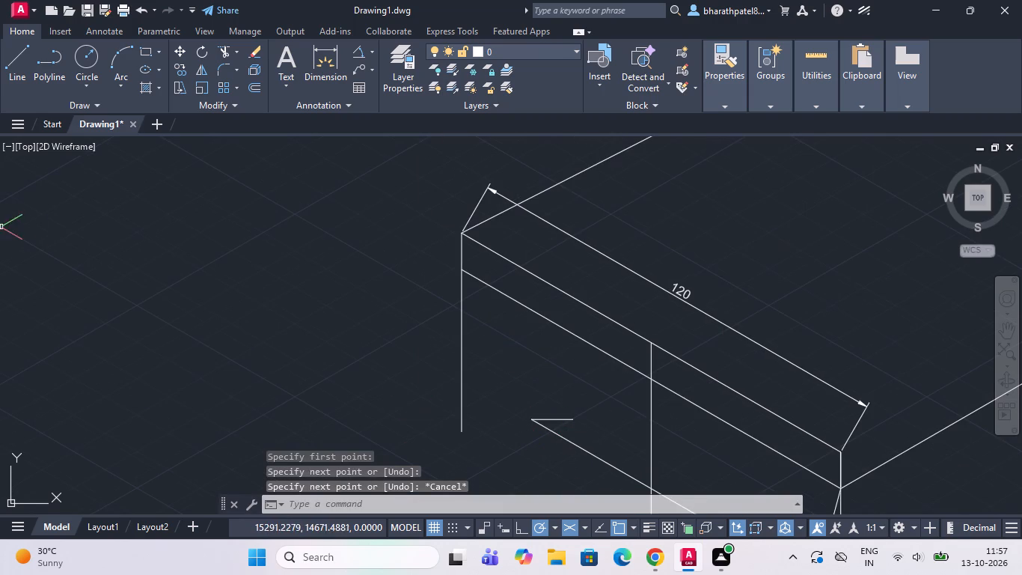
pyautogui.click(16, 58)
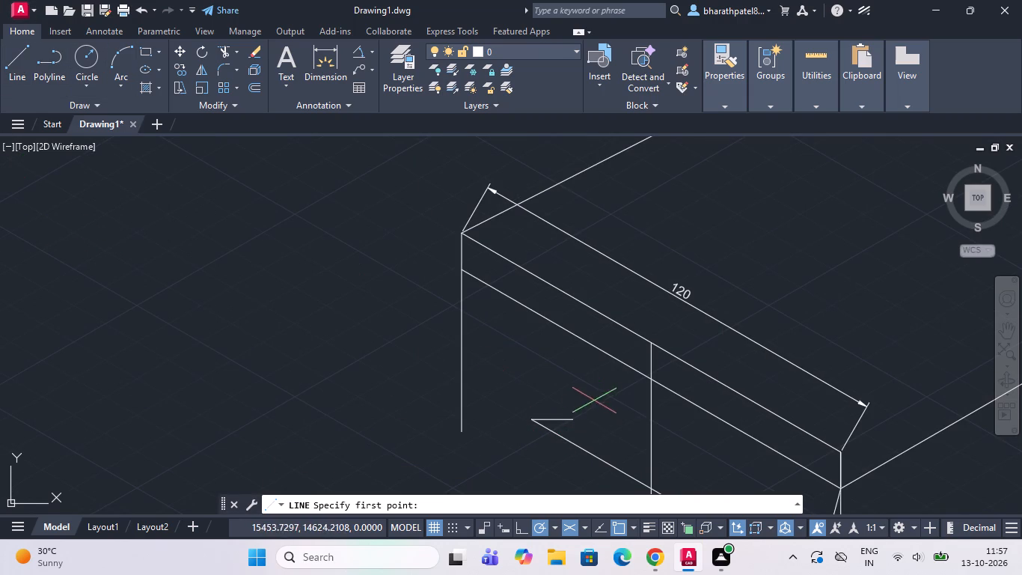
pyautogui.moveTo(530, 419); pyautogui.dragTo(492, 405)
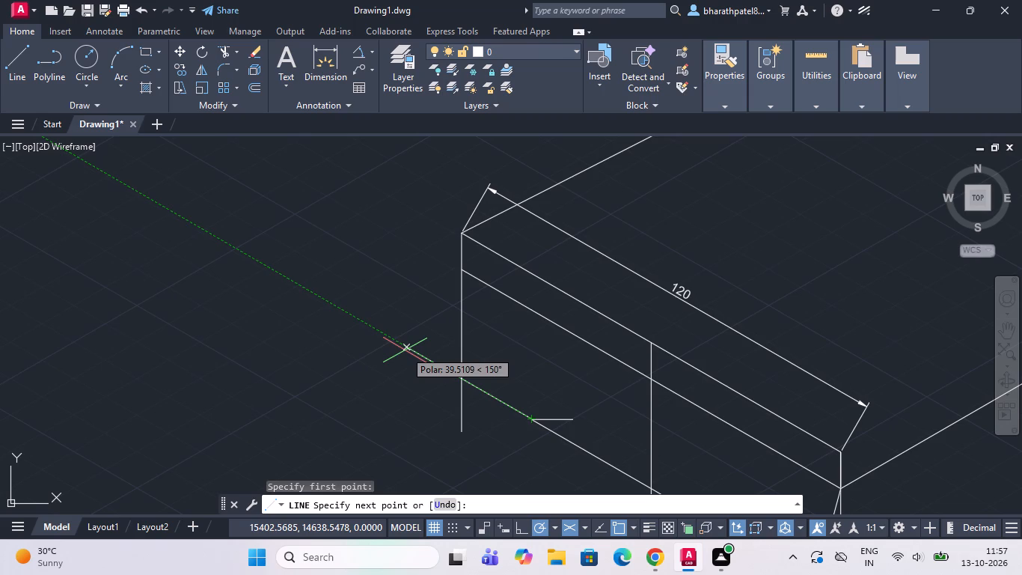
pyautogui.click(405, 350)
pyautogui.press('Escape')
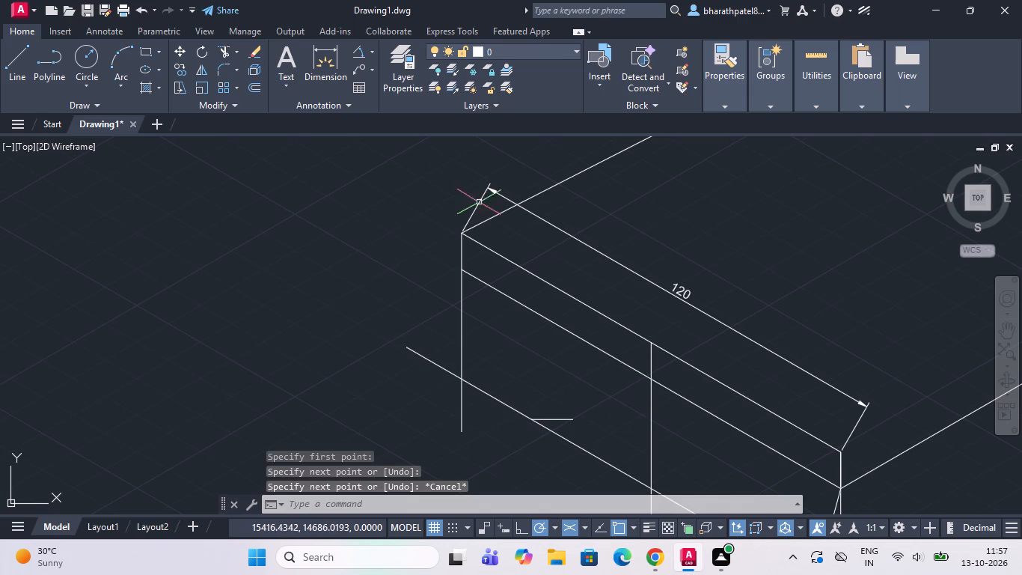
# Erase the short horizontal line at the start of the lower 330° line.
pyautogui.moveTo(226, 52); pyautogui.dragTo(252, 77)
pyautogui.click(551, 419)
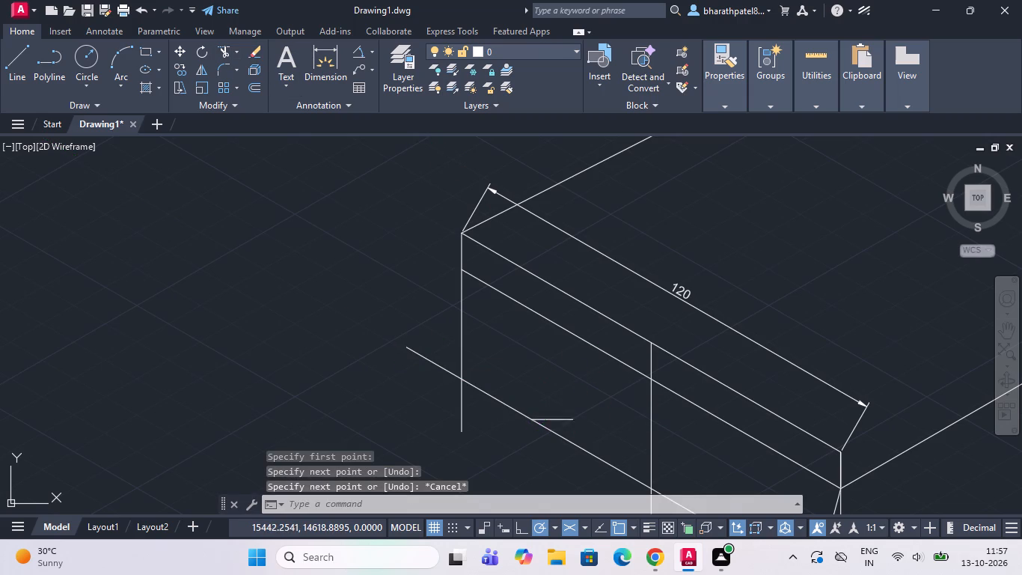
pyautogui.press('Escape')
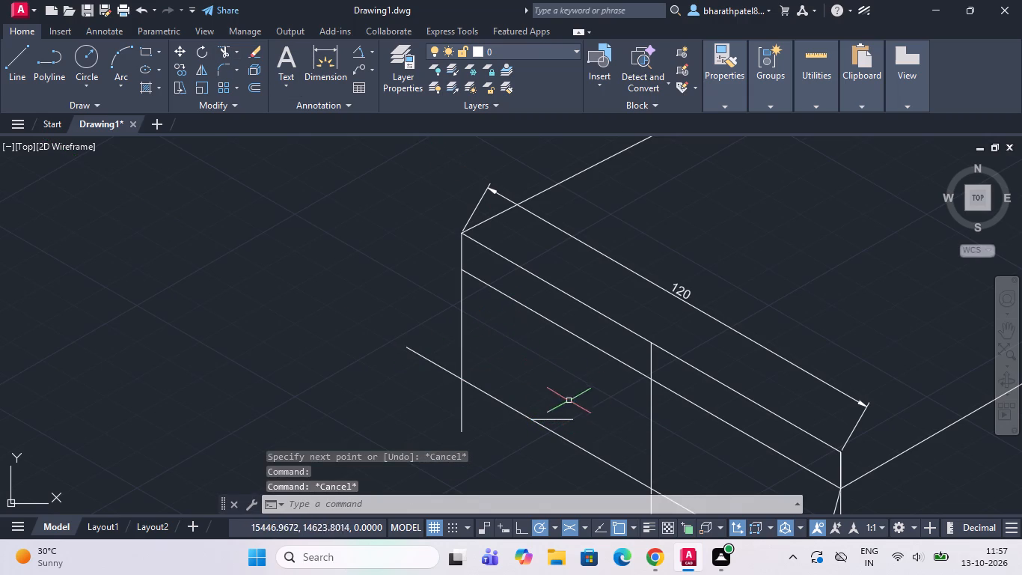
pyautogui.click(560, 419)
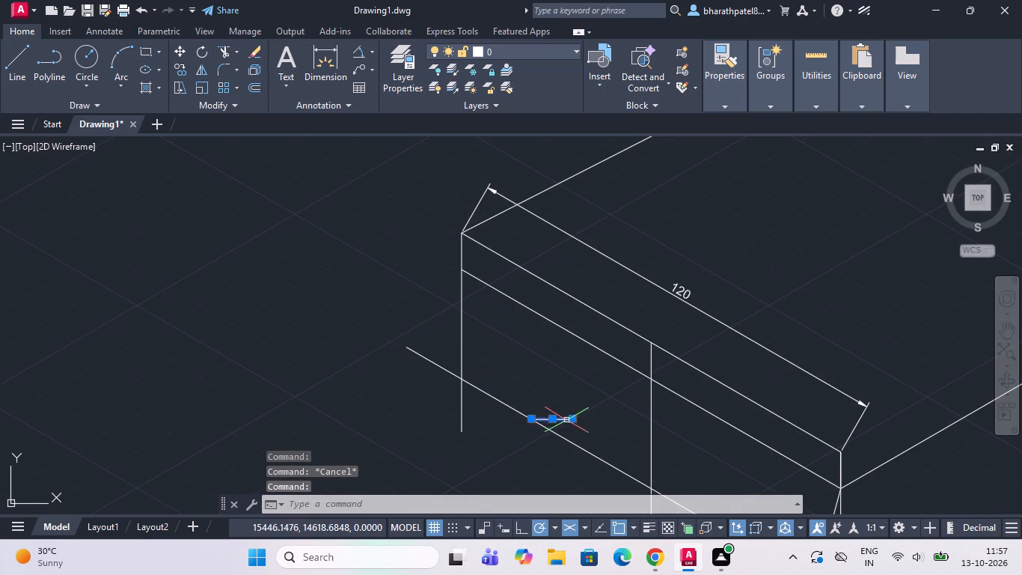
pyautogui.press('Delete')
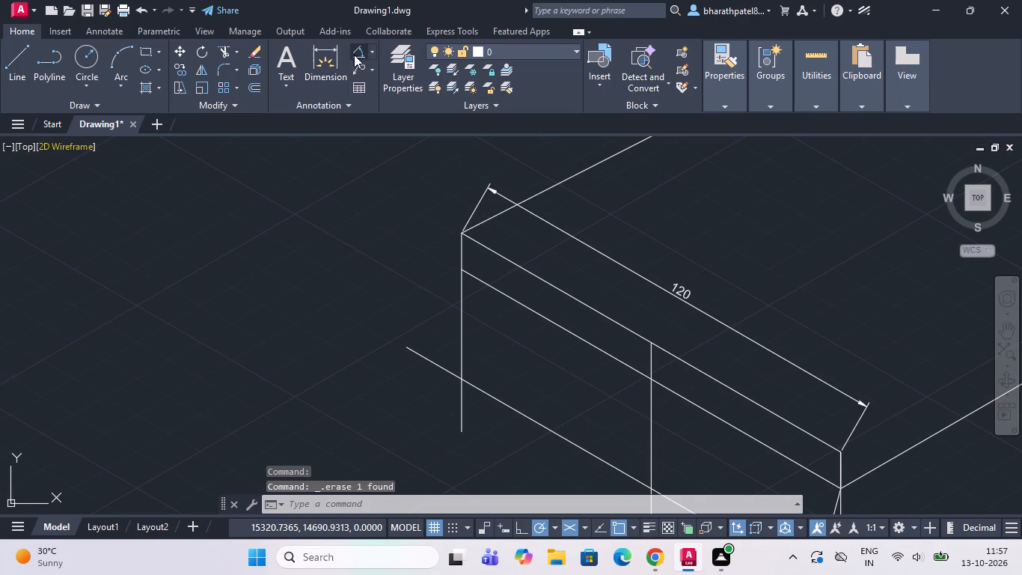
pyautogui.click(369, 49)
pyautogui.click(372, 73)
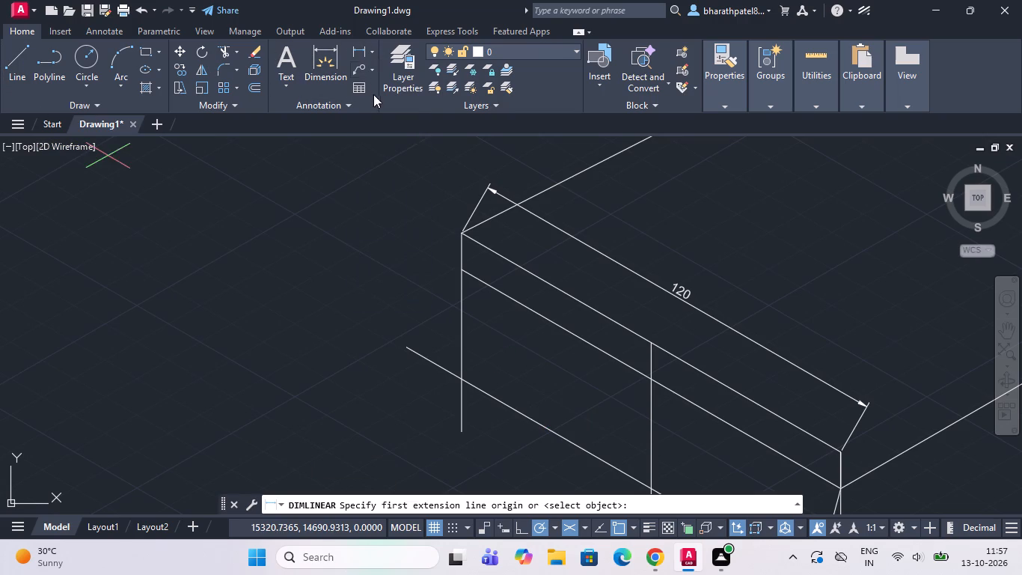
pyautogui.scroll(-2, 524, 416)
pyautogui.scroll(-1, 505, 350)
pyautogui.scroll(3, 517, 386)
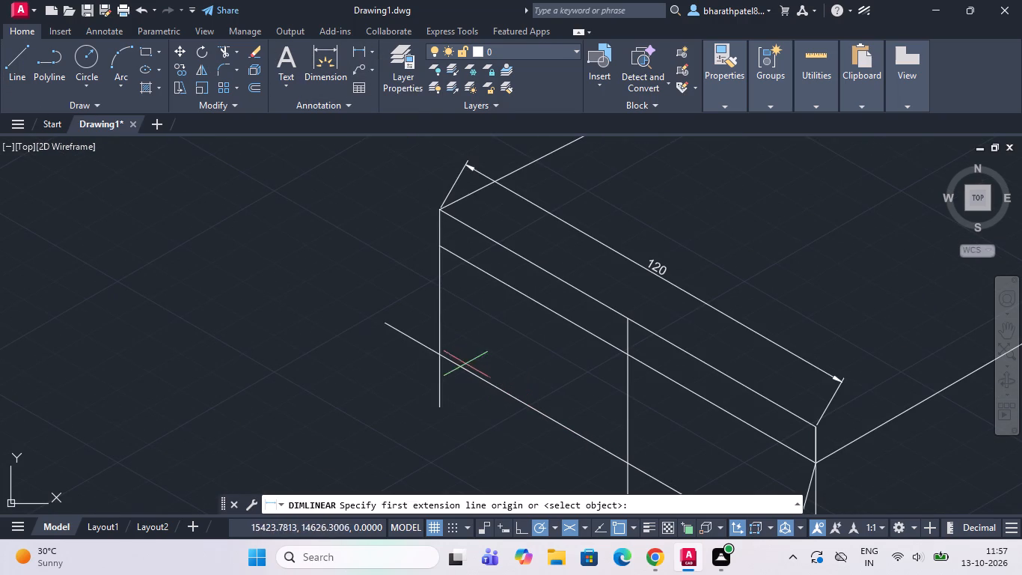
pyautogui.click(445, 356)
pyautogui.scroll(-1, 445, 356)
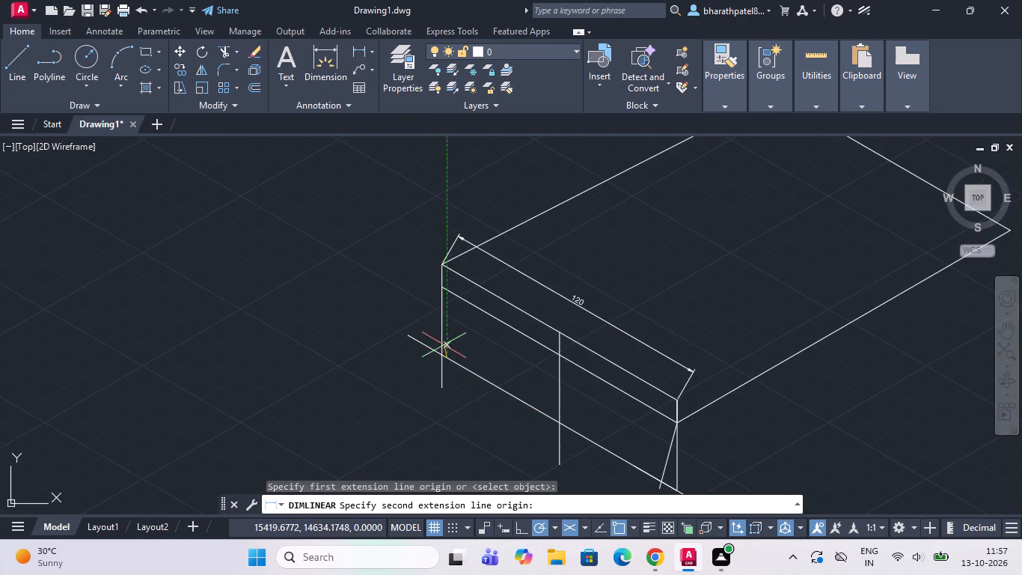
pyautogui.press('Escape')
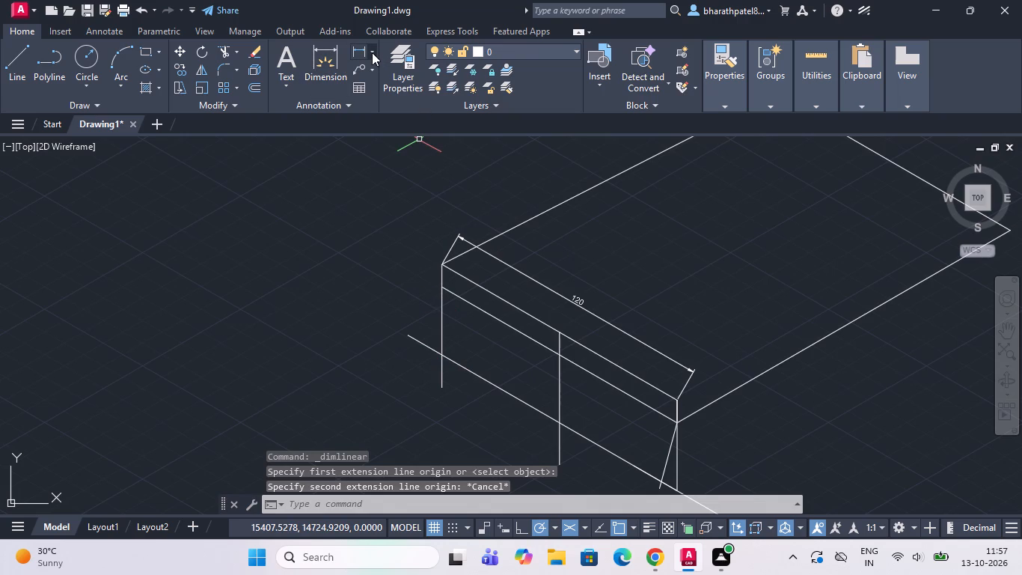
# Measure the lower edge between the two end verticals with an aligned dimension, without placing it.
pyautogui.click(372, 52)
pyautogui.click(376, 106)
pyautogui.scroll(3, 462, 397)
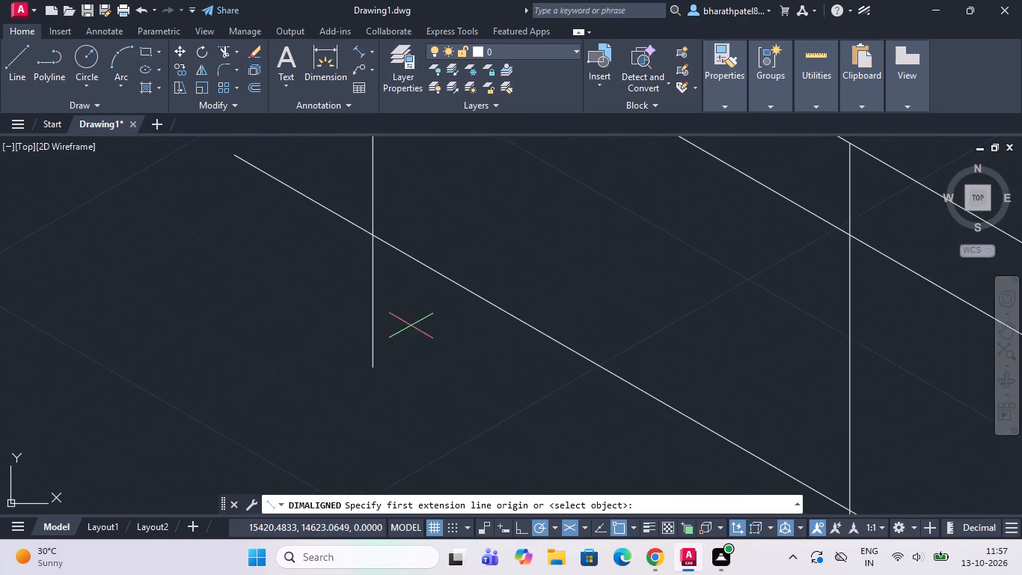
pyautogui.click(369, 236)
pyautogui.scroll(-4, 369, 237)
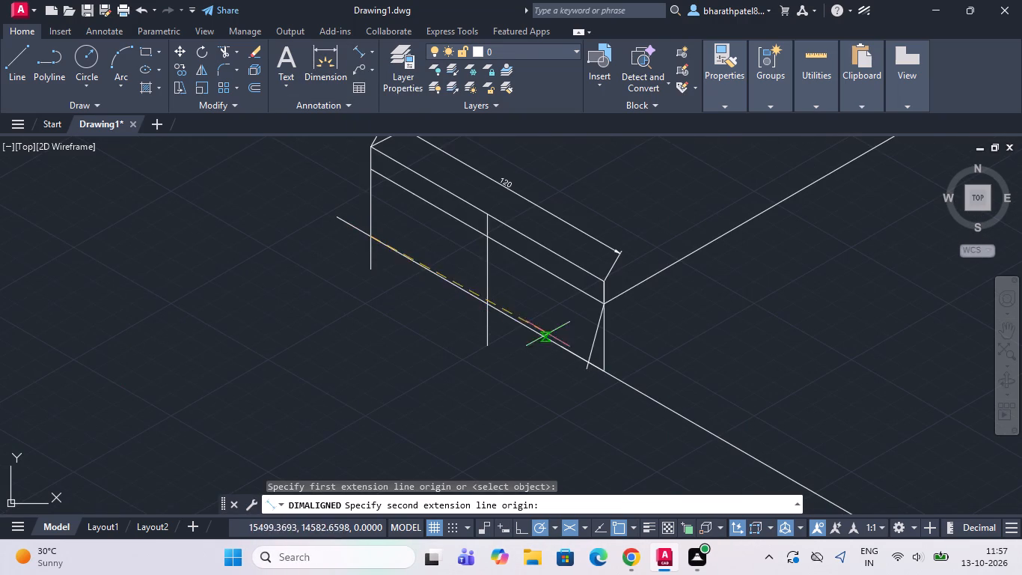
pyautogui.scroll(3, 608, 365)
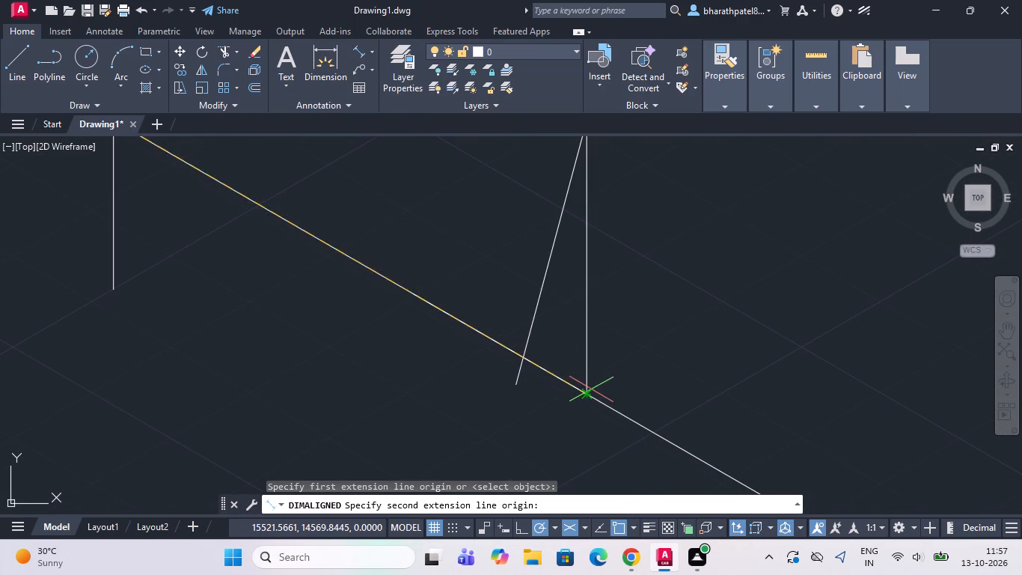
pyautogui.click(591, 392)
pyautogui.scroll(-2, 545, 421)
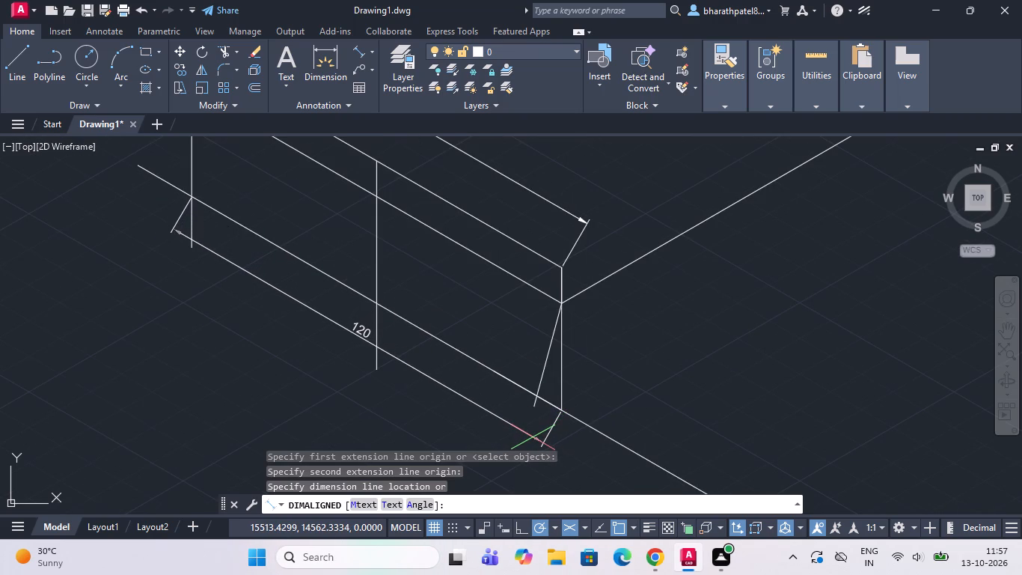
pyautogui.press('Escape')
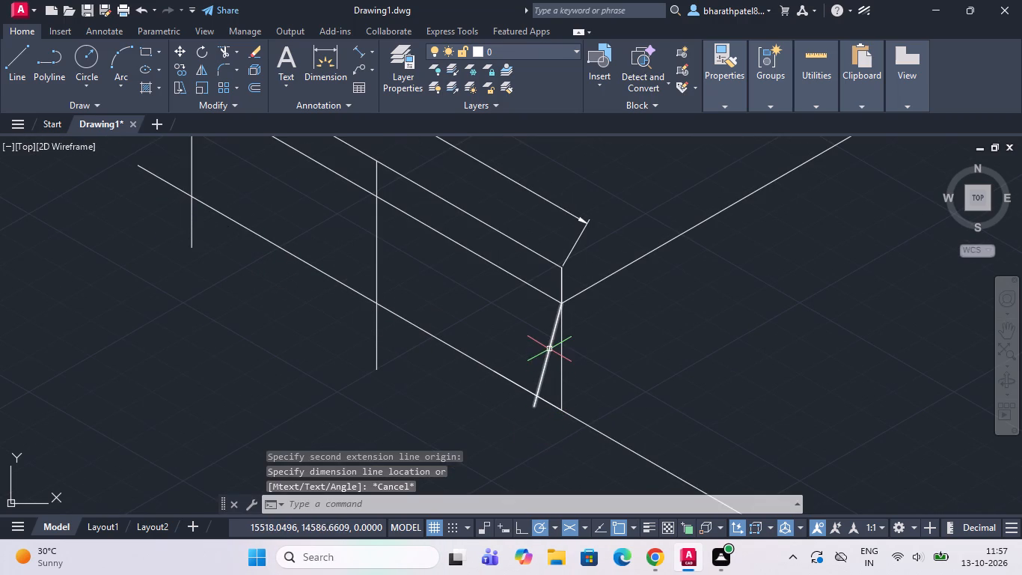
# Trim the overhanging ends of the vertical and the lower edge at the front face's far lower corner.
pyautogui.click(224, 52)
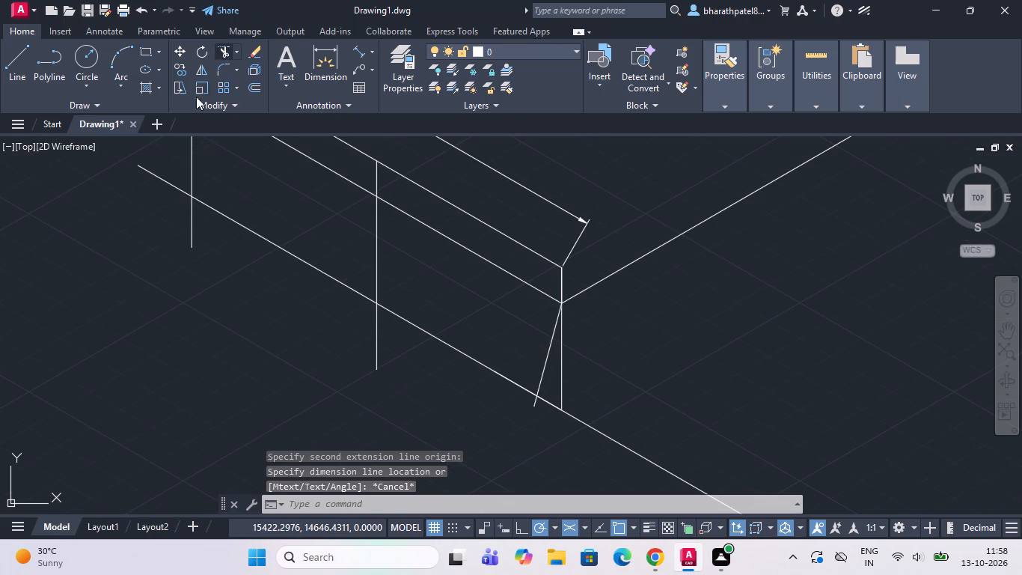
pyautogui.moveTo(167, 165); pyautogui.dragTo(202, 236)
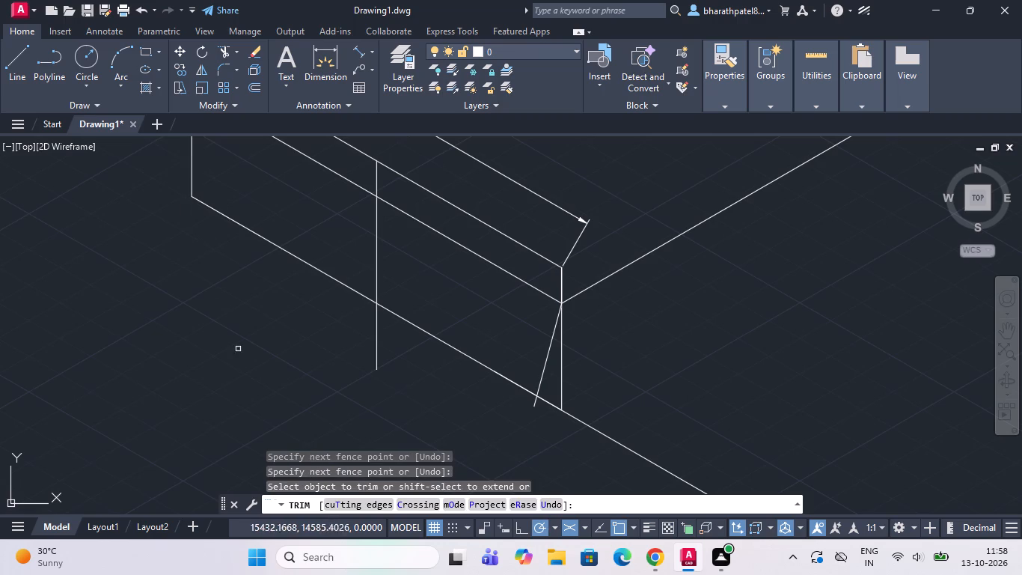
pyautogui.scroll(-2, 251, 365)
pyautogui.press('Escape')
# Draw a 15-unit line from the far lower corner along the lower edge, with a short vertical segment up from its end.
pyautogui.click(9, 69)
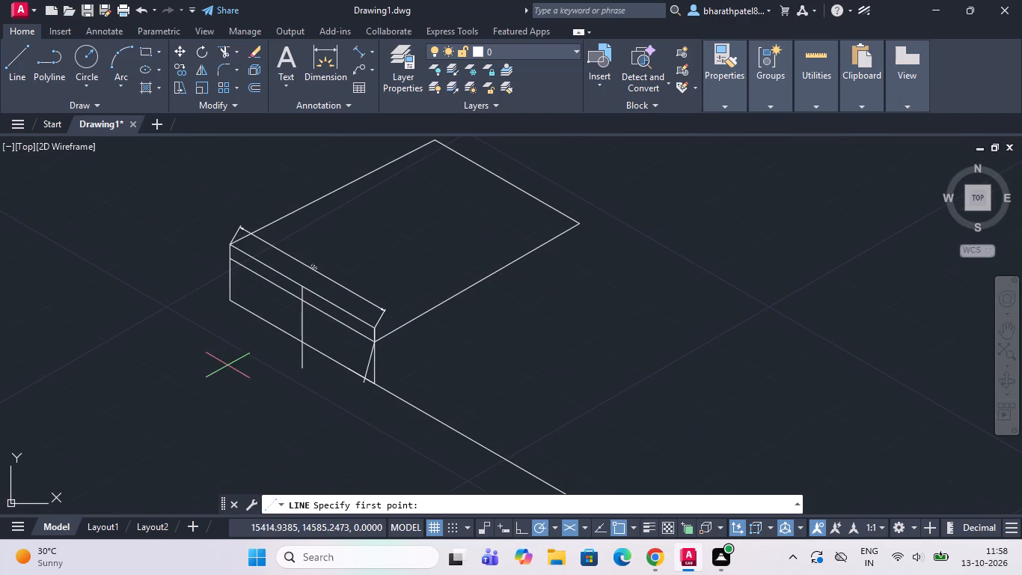
pyautogui.scroll(4, 207, 309)
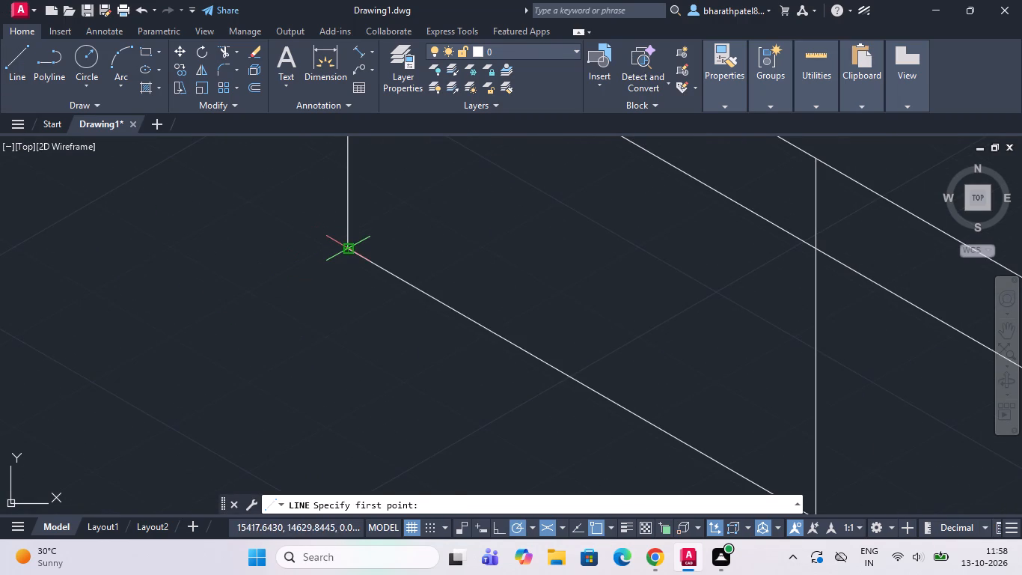
pyautogui.click(351, 247)
pyautogui.scroll(-2, 569, 330)
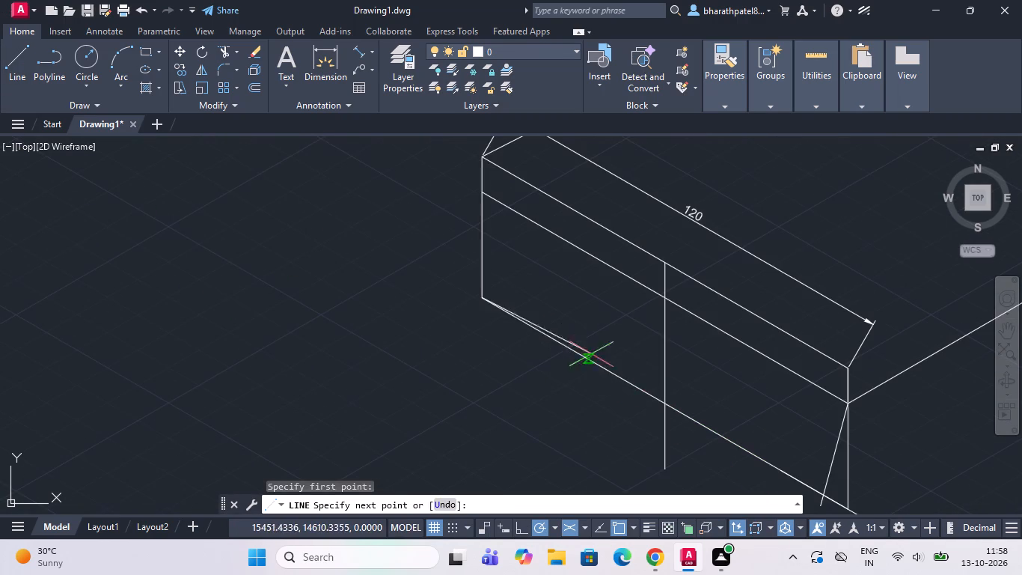
pyautogui.press('1')
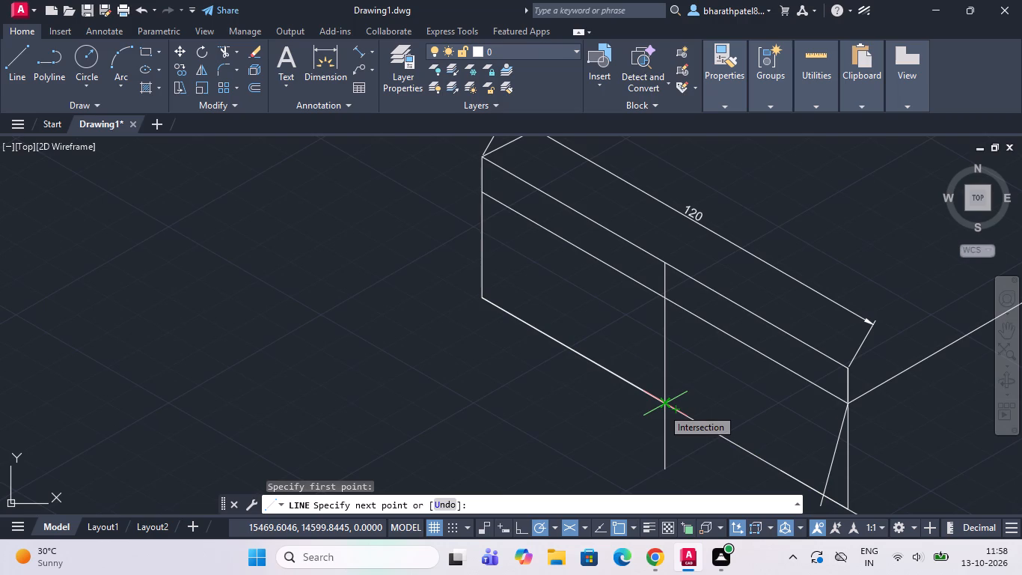
pyautogui.press('5')
pyautogui.press('Return')
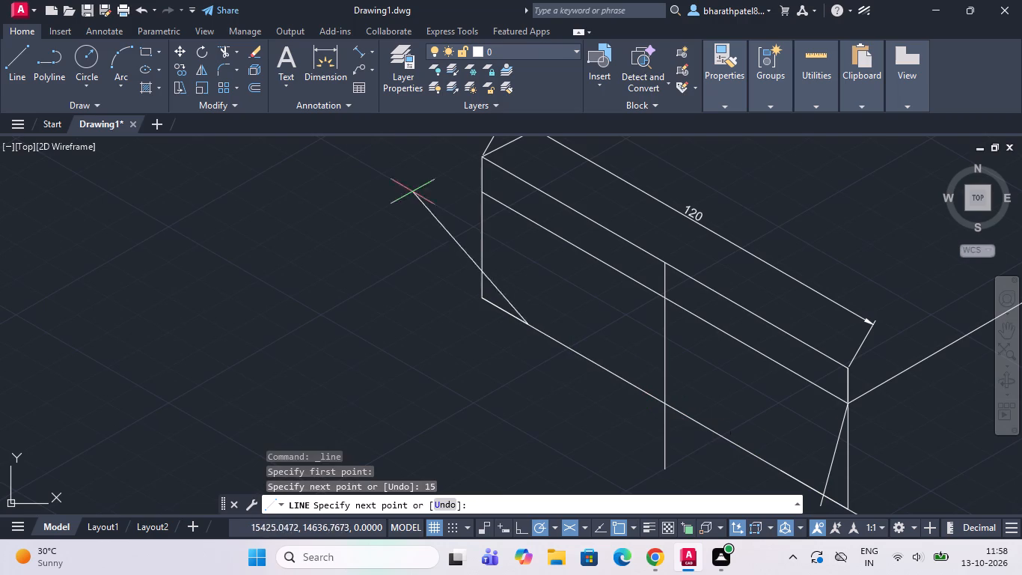
pyautogui.scroll(1, 495, 213)
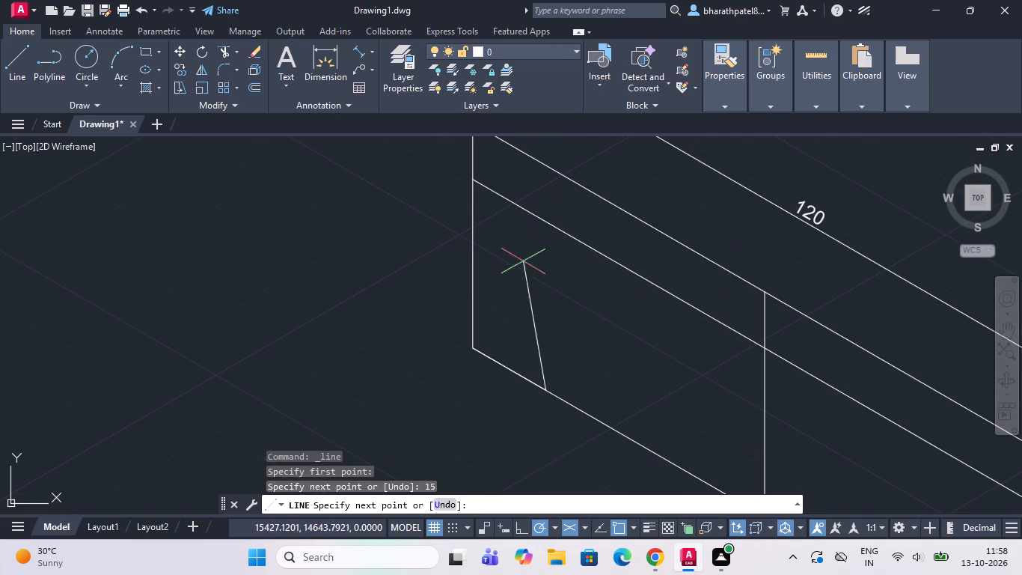
pyautogui.click(551, 363)
pyautogui.press('Escape')
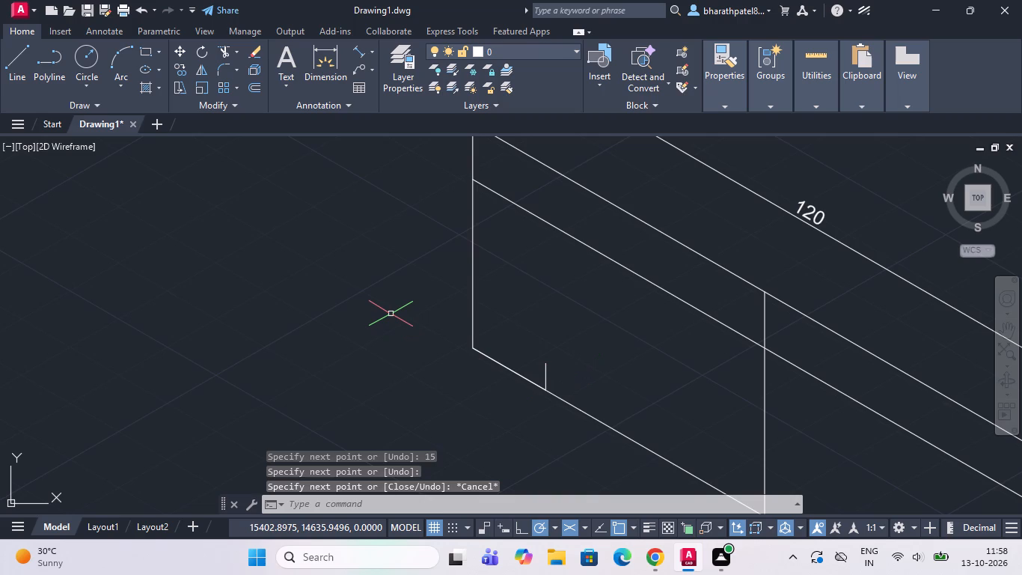
# Draw a slanted line from the end of the 15-unit line to the foot of the far-end short vertical.
pyautogui.click(8, 53)
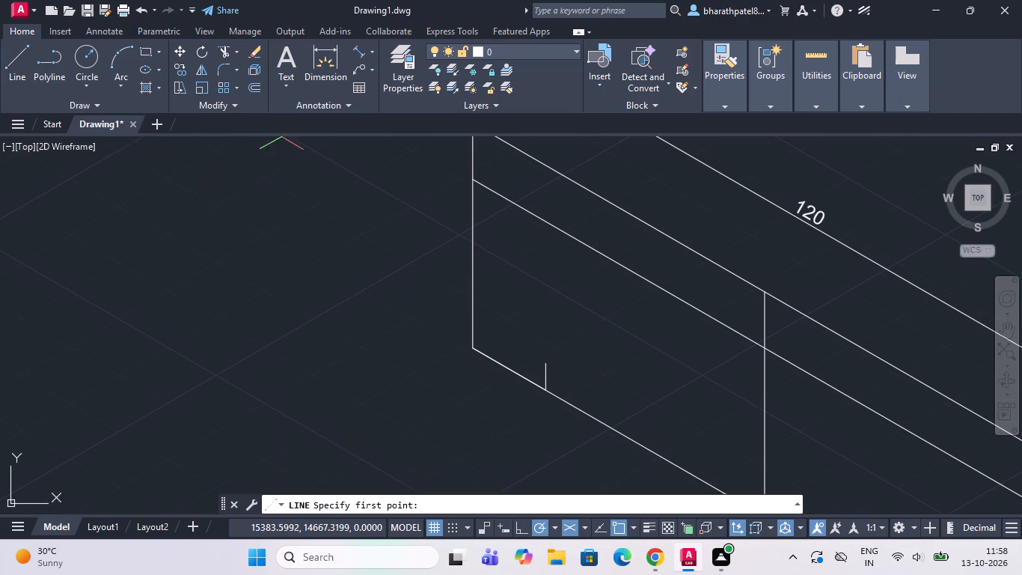
pyautogui.scroll(-1, 293, 168)
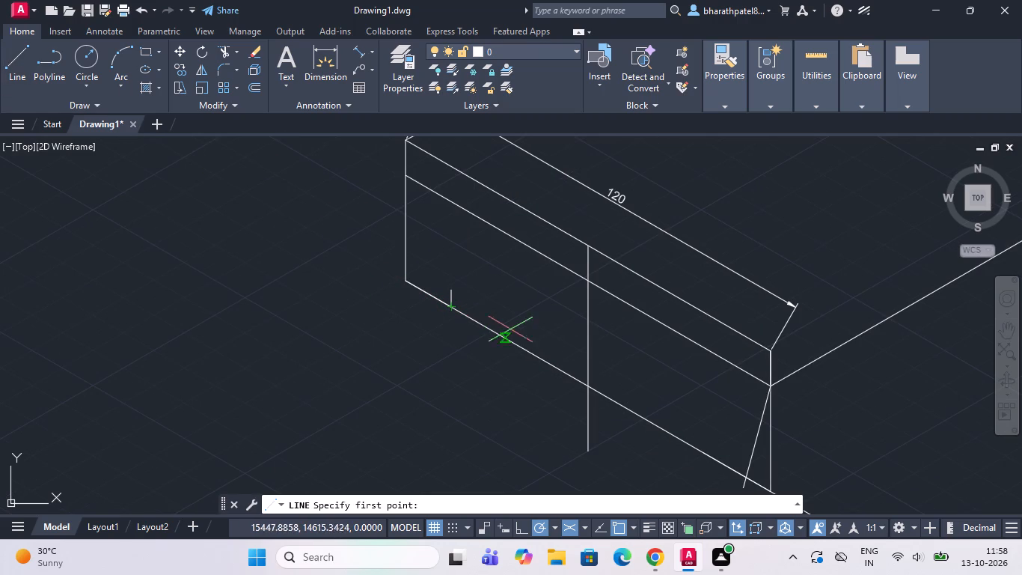
pyautogui.click(453, 311)
pyautogui.scroll(2, 455, 314)
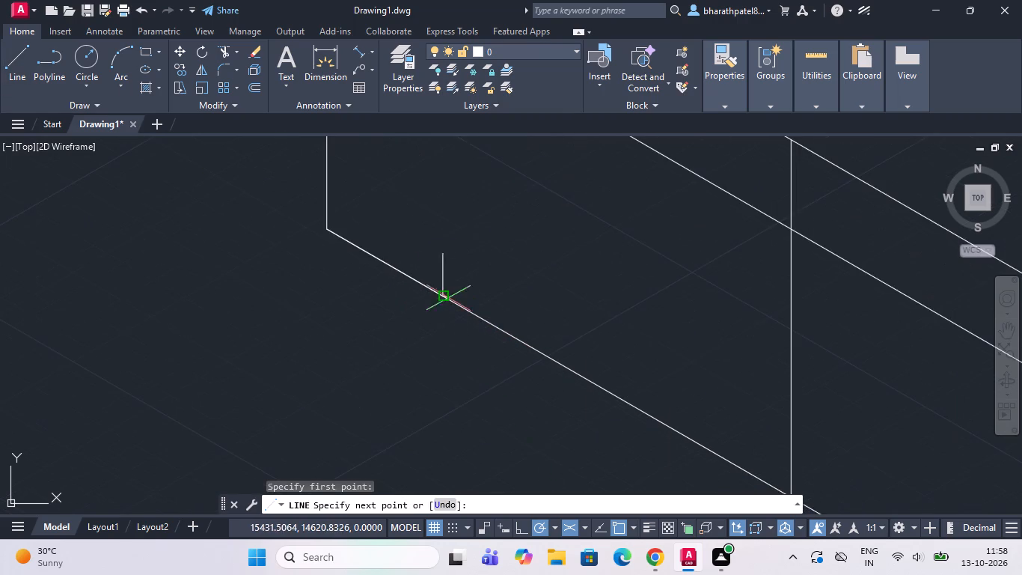
pyautogui.scroll(-5, 435, 251)
pyautogui.scroll(4, 408, 198)
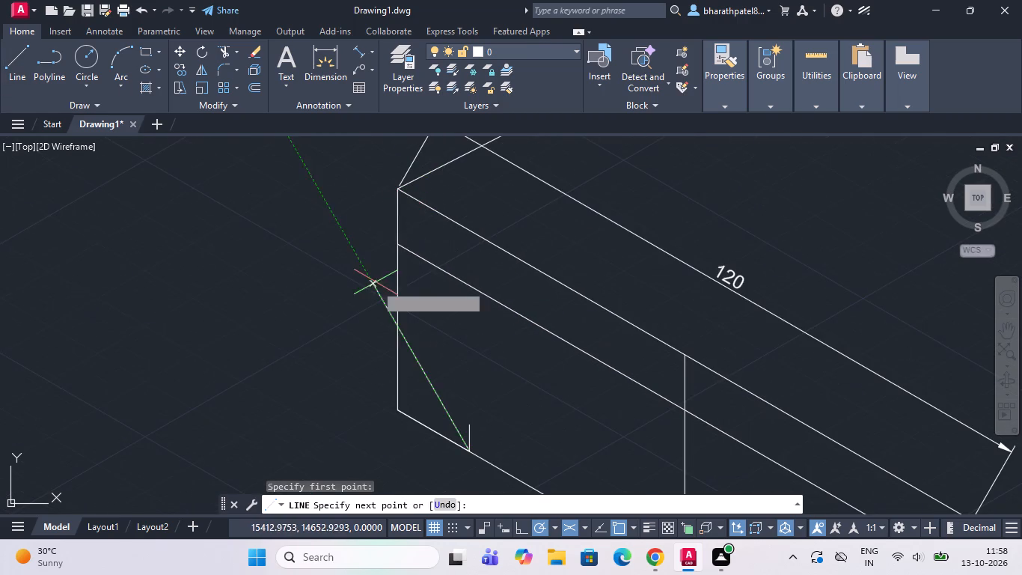
pyautogui.click(399, 243)
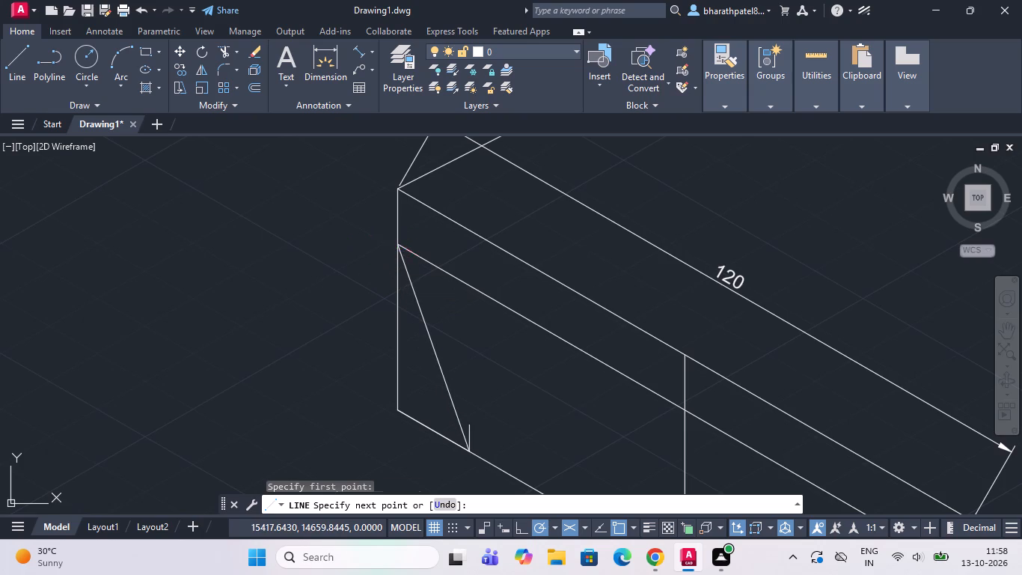
# Measure the angle between the far-end slanted line and the front face's lower edge with an angular dimension, without placing it.
pyautogui.press('Escape')
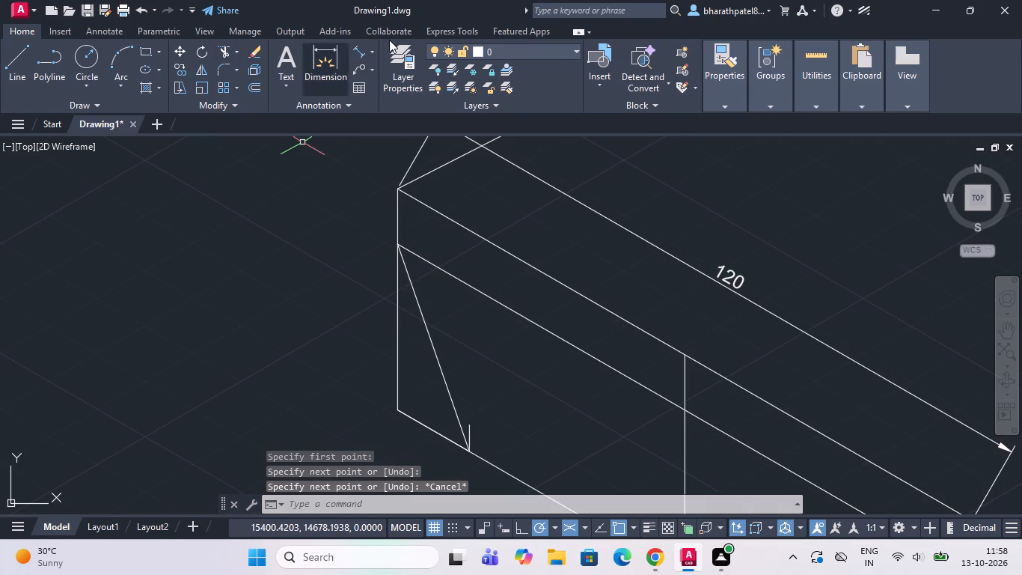
pyautogui.click(369, 53)
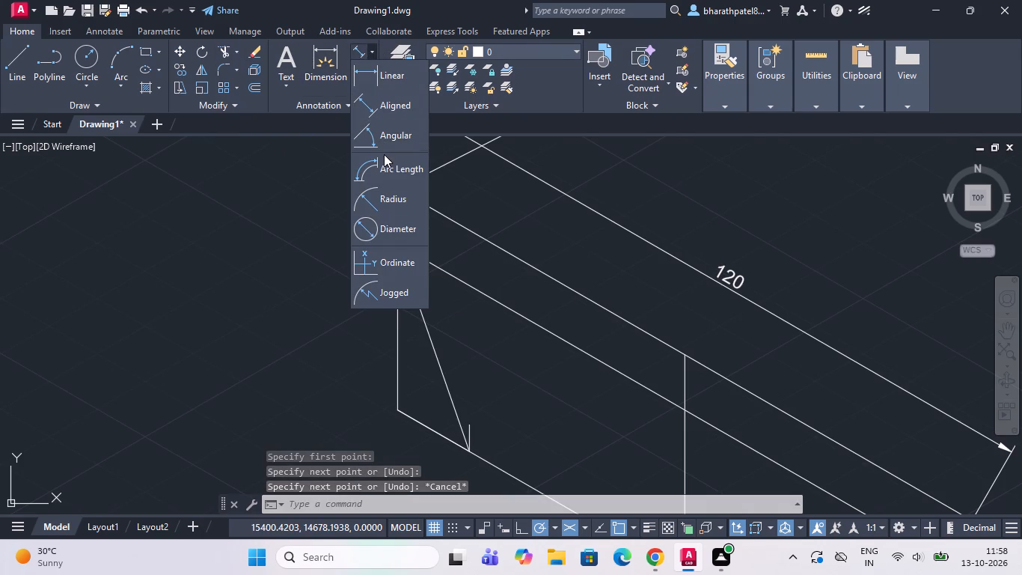
pyautogui.click(384, 130)
pyautogui.click(430, 339)
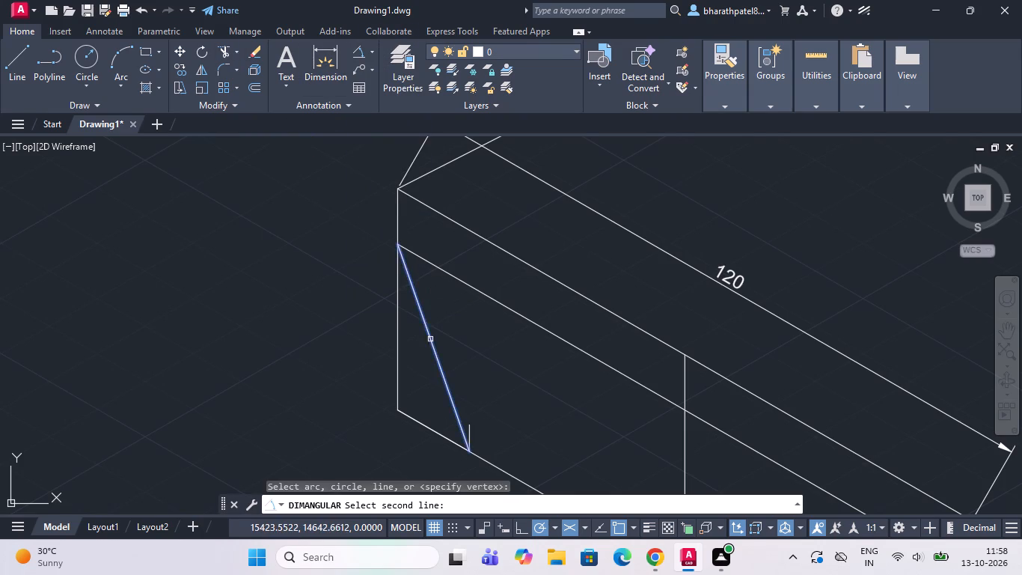
pyautogui.scroll(-4, 426, 320)
pyautogui.scroll(2, 450, 347)
pyautogui.click(426, 347)
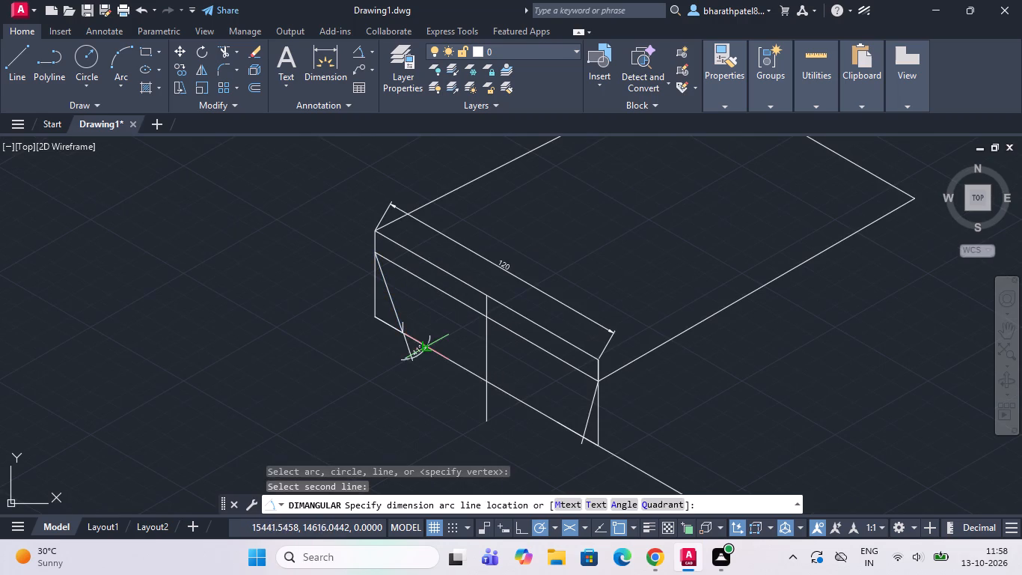
pyautogui.scroll(3, 420, 335)
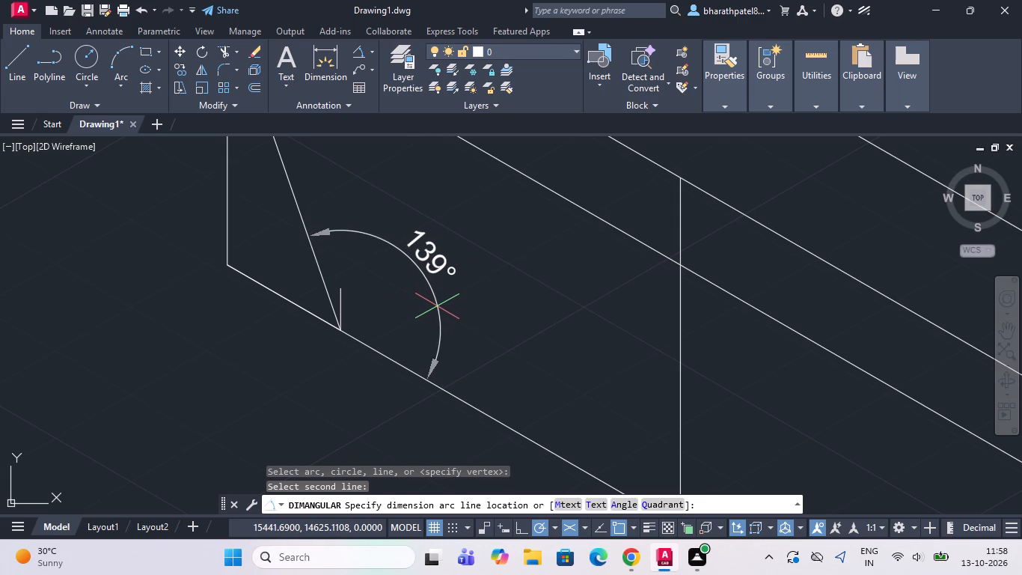
pyautogui.scroll(-1, 432, 312)
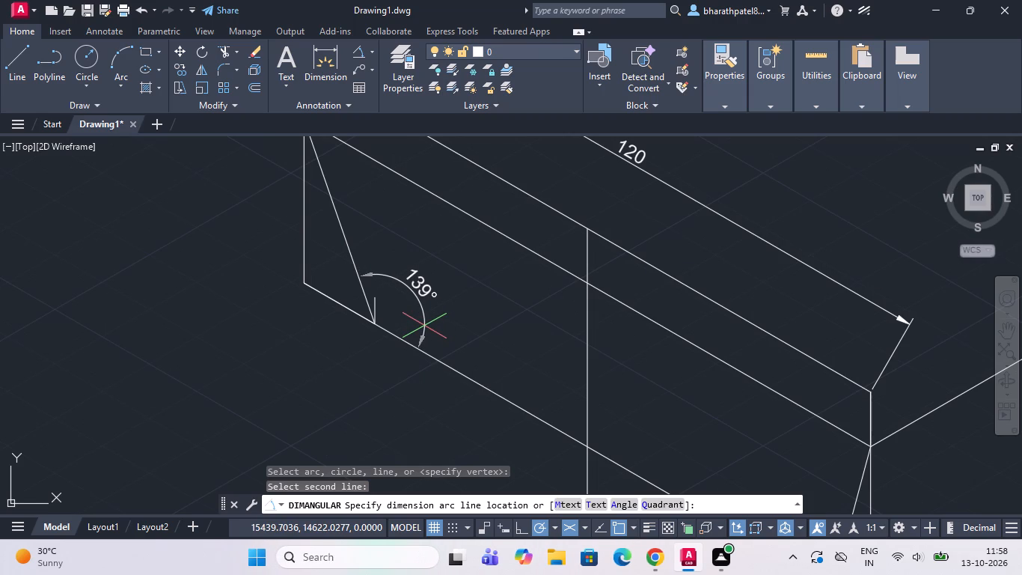
pyautogui.scroll(-2, 167, 114)
pyautogui.scroll(-1, 302, 302)
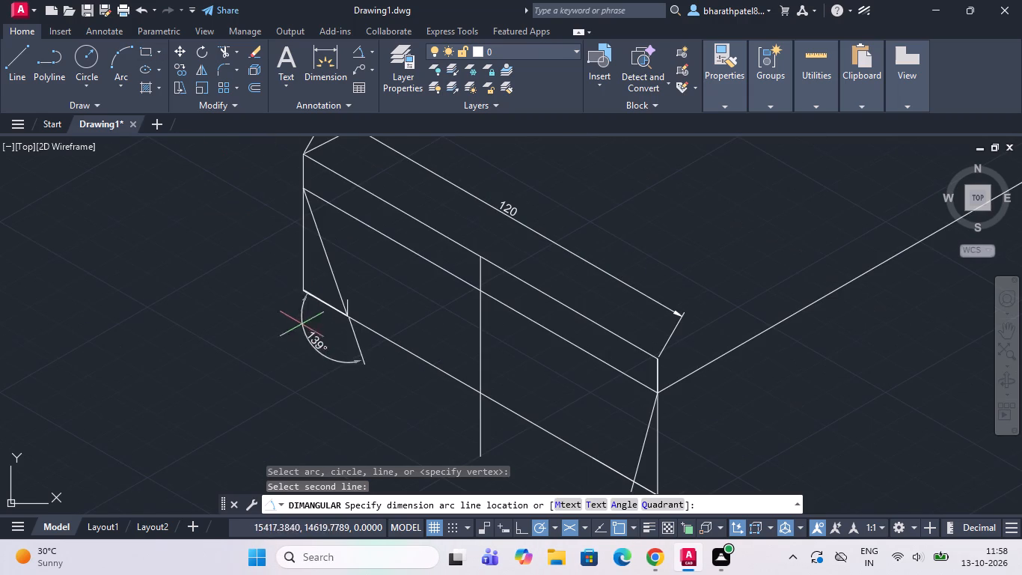
pyautogui.scroll(3, 312, 270)
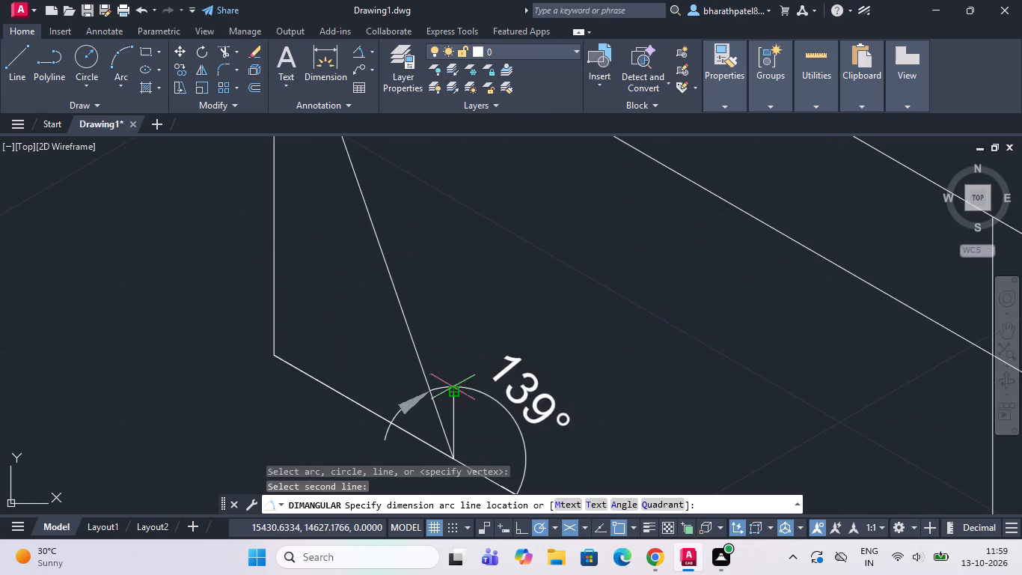
pyautogui.scroll(-2, 474, 319)
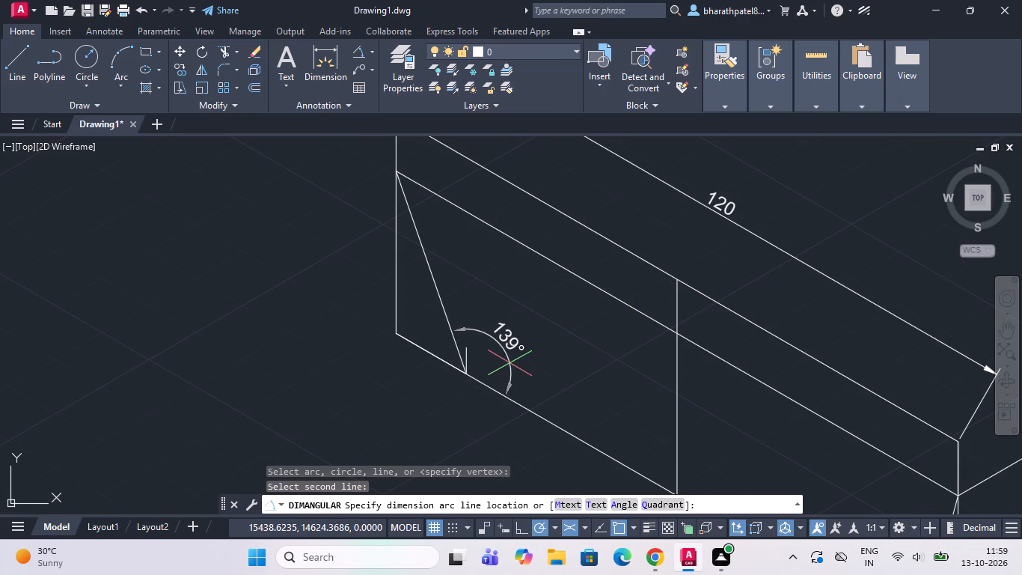
pyautogui.press('Escape')
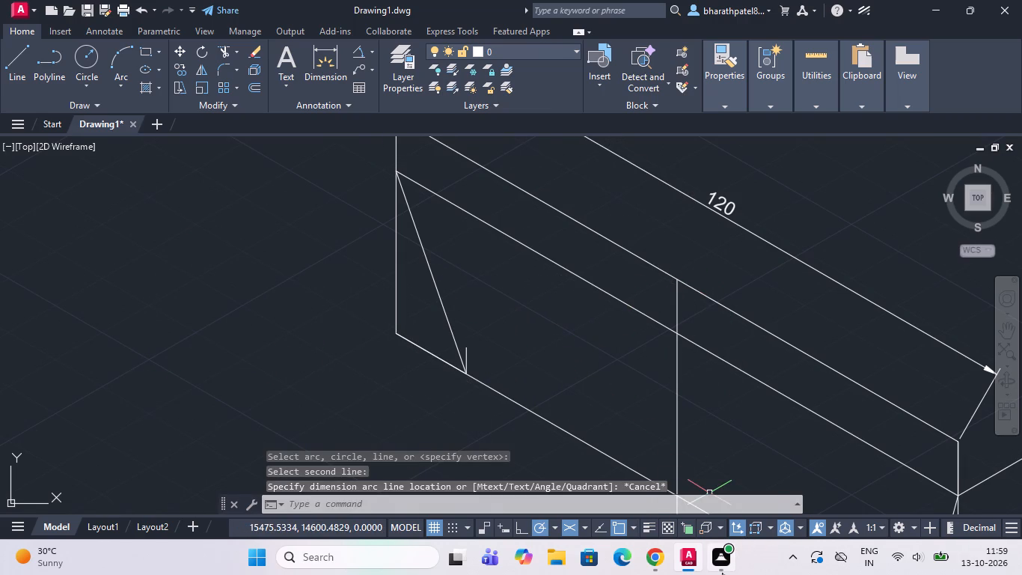
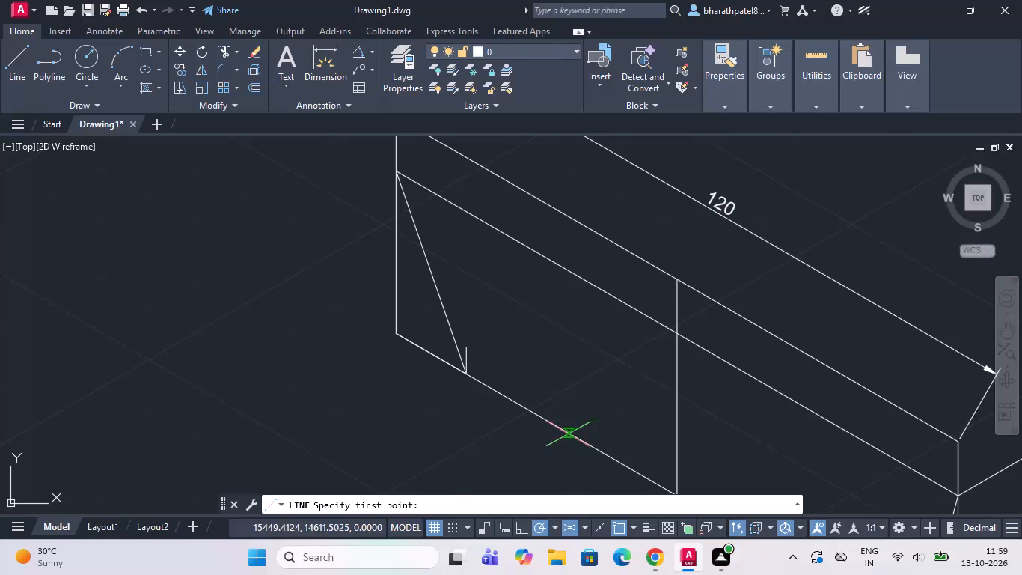
# Draw a vertical line about 36 units long up from the front face's lower edge, between the short far-end vertical and the long middle vertical.
pyautogui.click(567, 434)
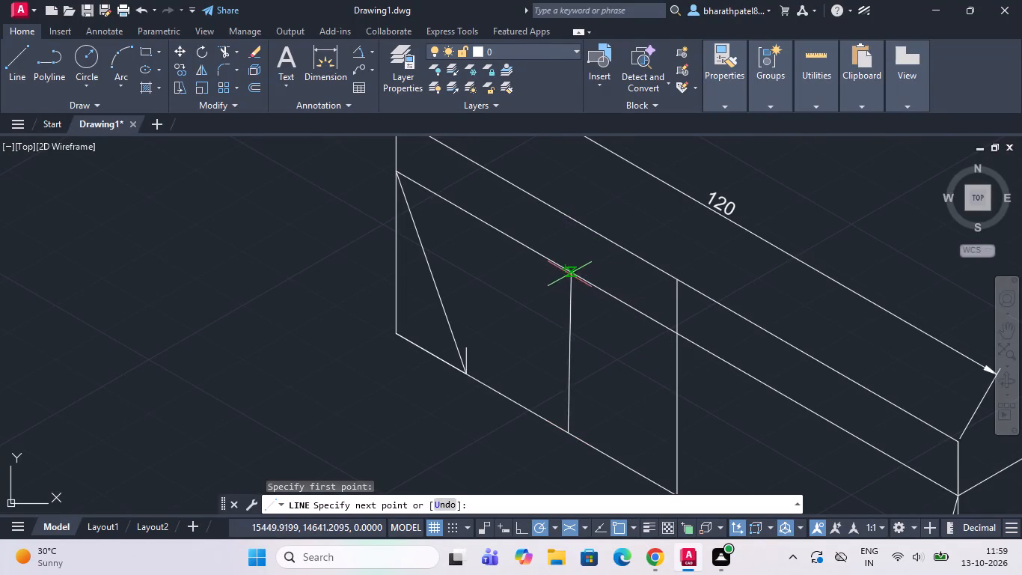
pyautogui.click(569, 235)
pyautogui.rightClick(569, 235)
pyautogui.click(600, 247)
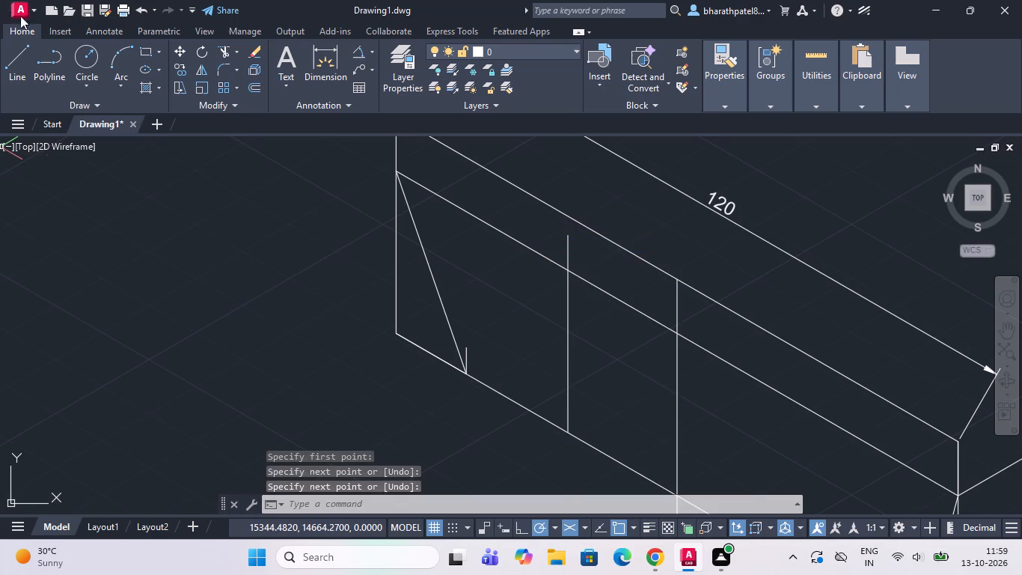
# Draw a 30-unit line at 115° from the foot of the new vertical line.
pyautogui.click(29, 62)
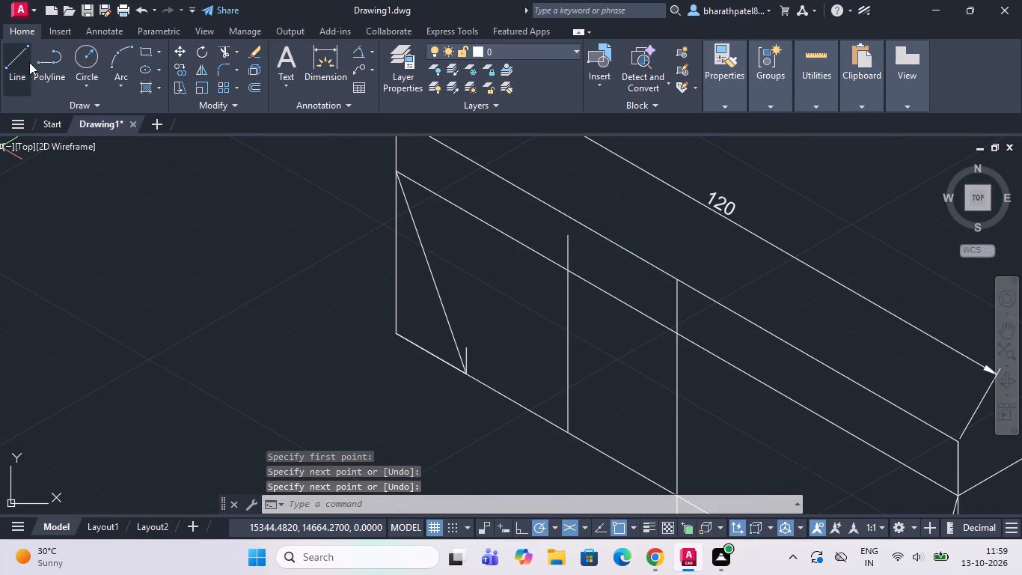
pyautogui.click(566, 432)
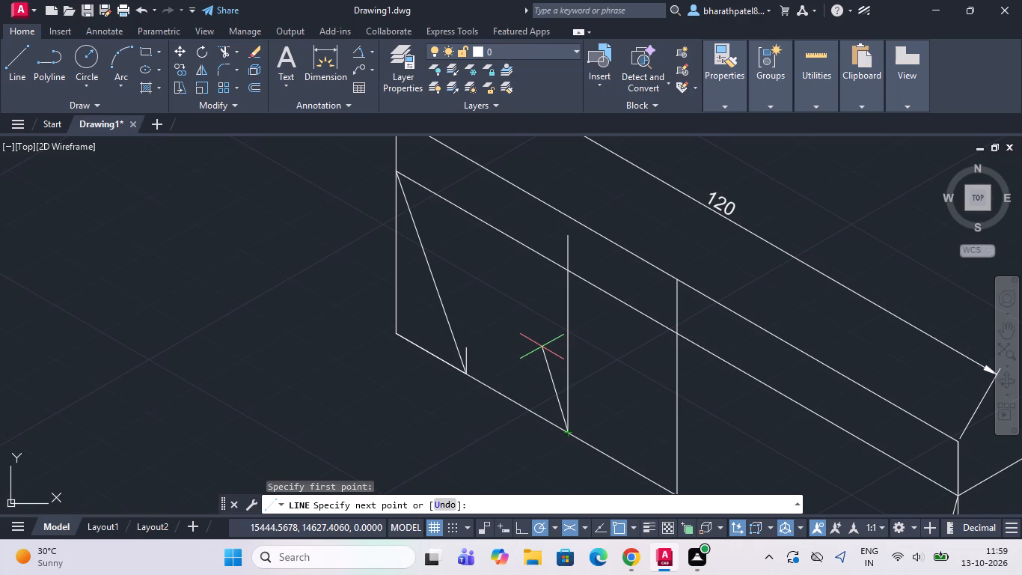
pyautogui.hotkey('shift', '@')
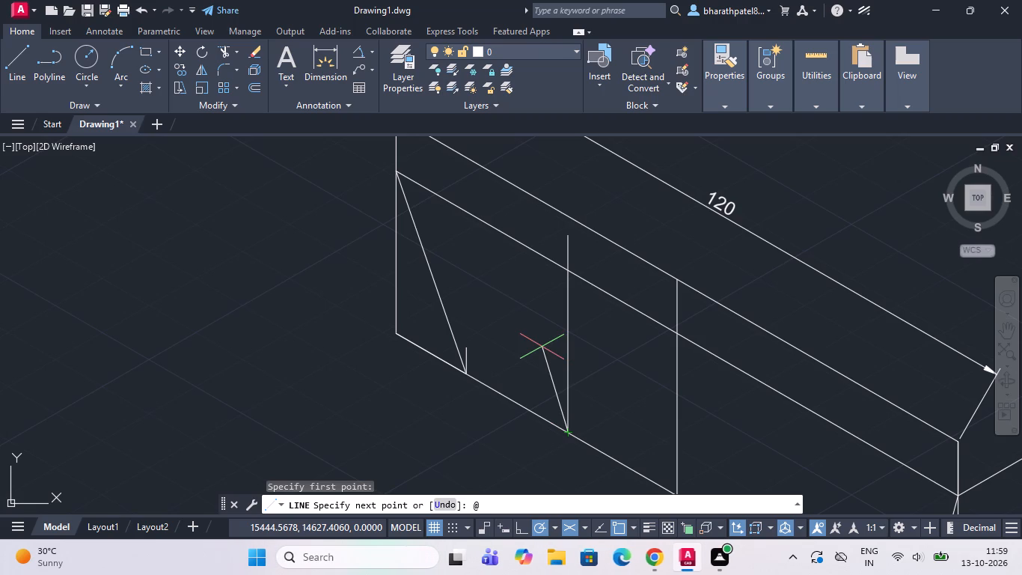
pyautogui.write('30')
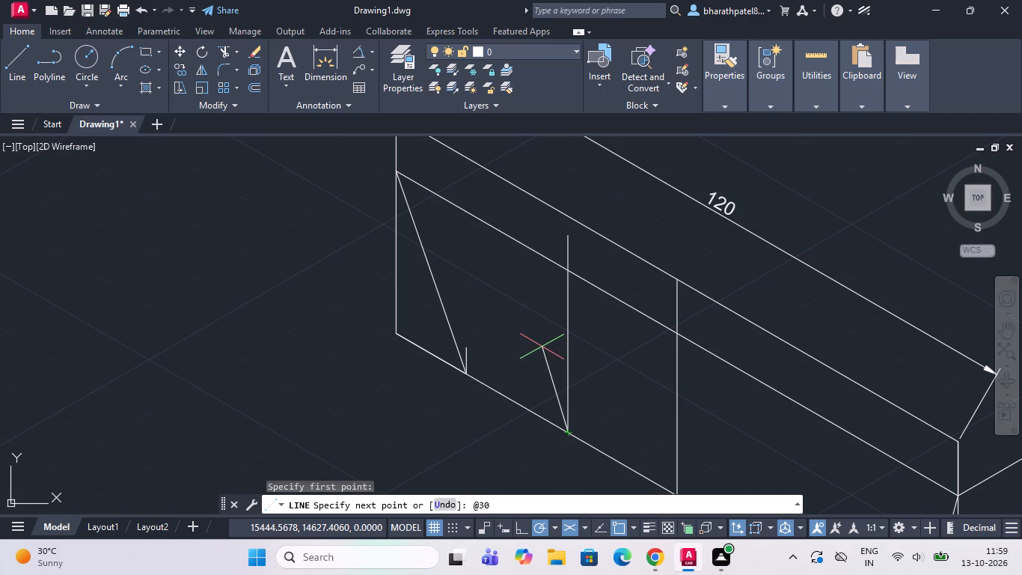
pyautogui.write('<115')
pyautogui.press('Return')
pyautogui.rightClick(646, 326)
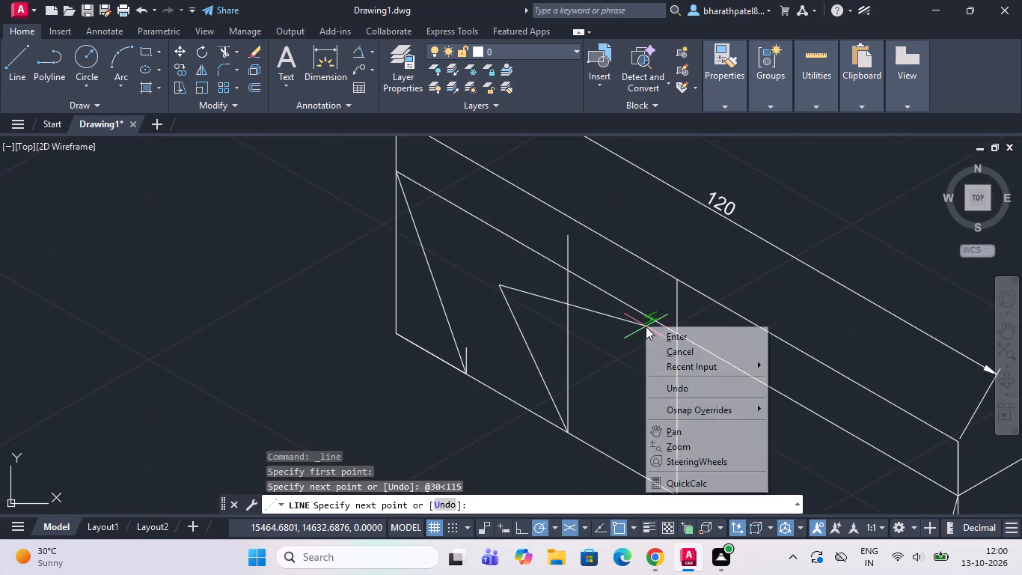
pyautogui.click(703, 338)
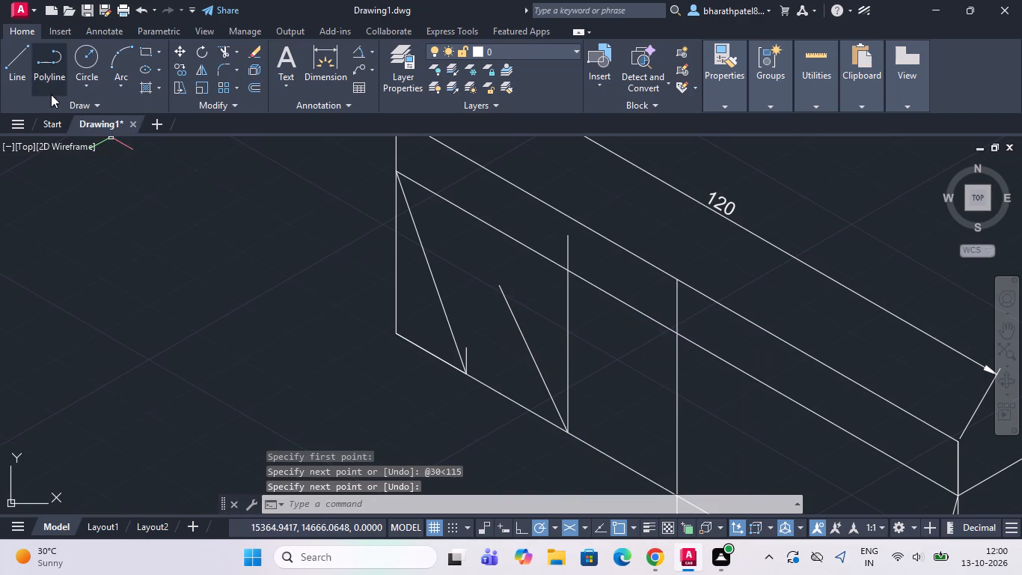
# Delete the earlier slanted line at the front face's far end.
pyautogui.click(431, 273)
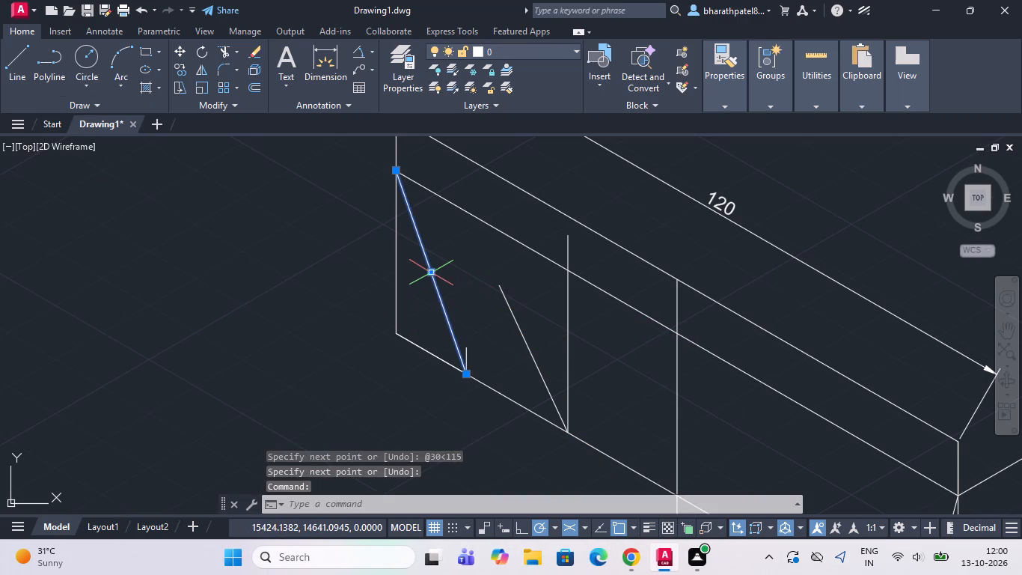
pyautogui.press('Delete')
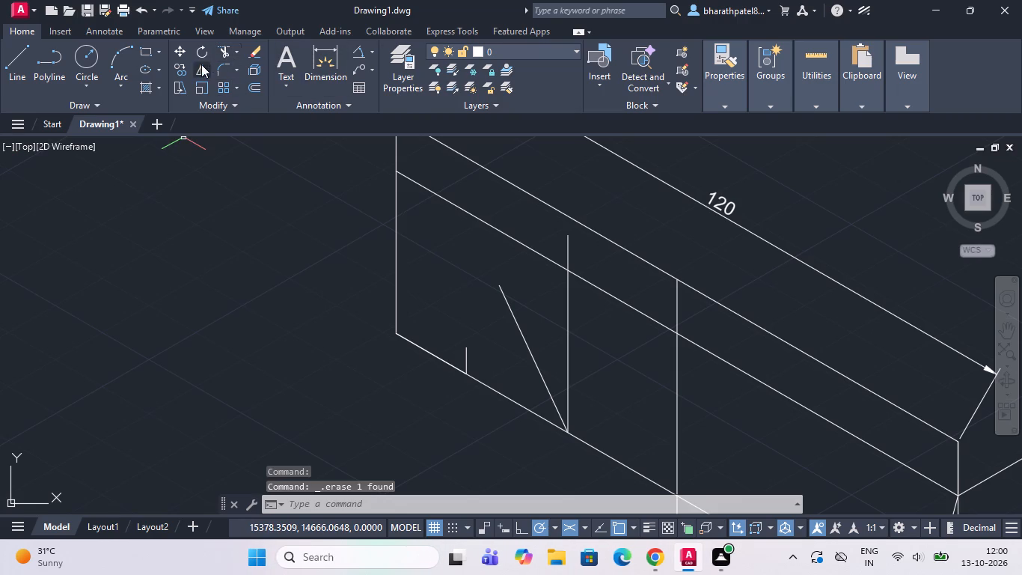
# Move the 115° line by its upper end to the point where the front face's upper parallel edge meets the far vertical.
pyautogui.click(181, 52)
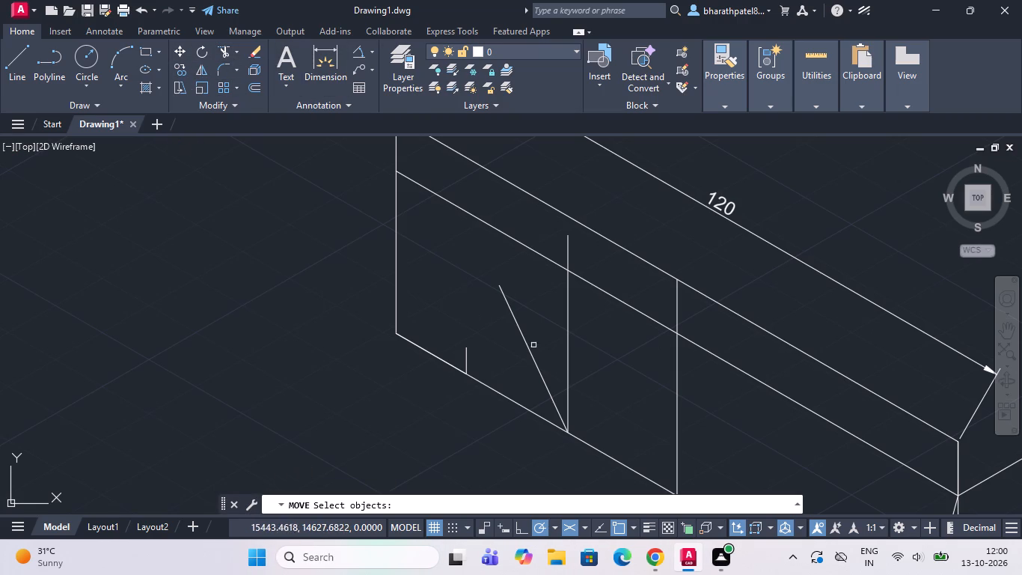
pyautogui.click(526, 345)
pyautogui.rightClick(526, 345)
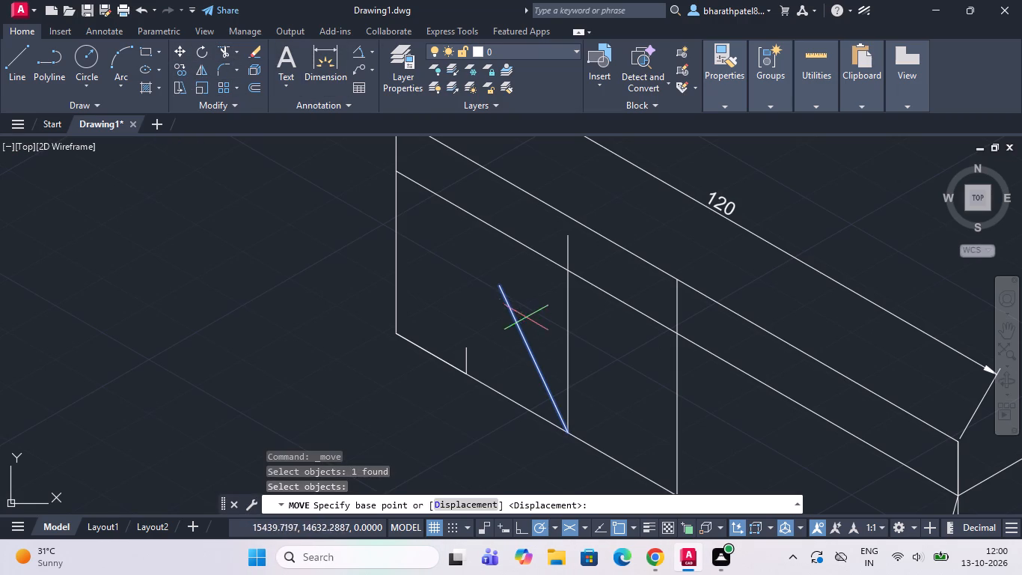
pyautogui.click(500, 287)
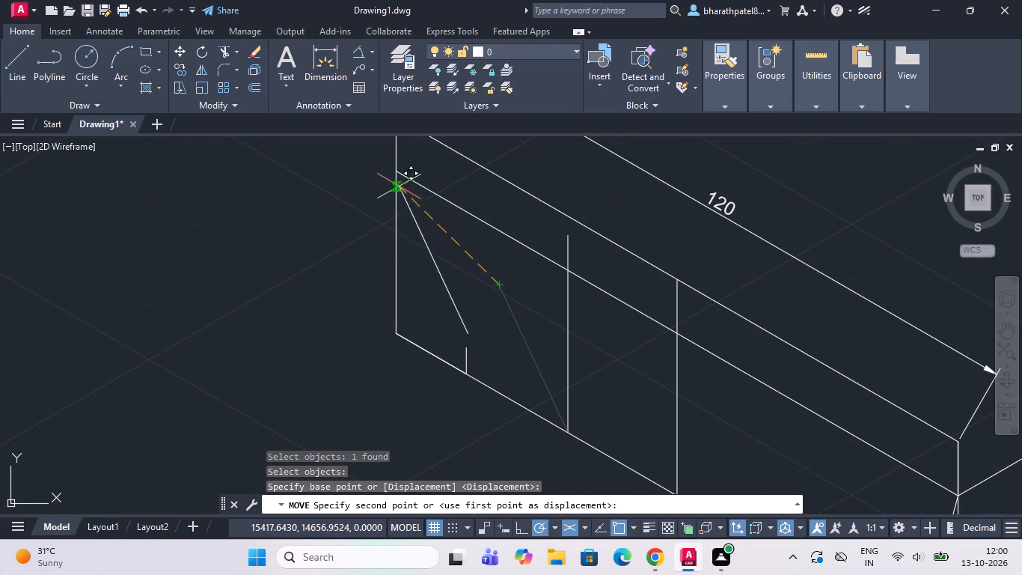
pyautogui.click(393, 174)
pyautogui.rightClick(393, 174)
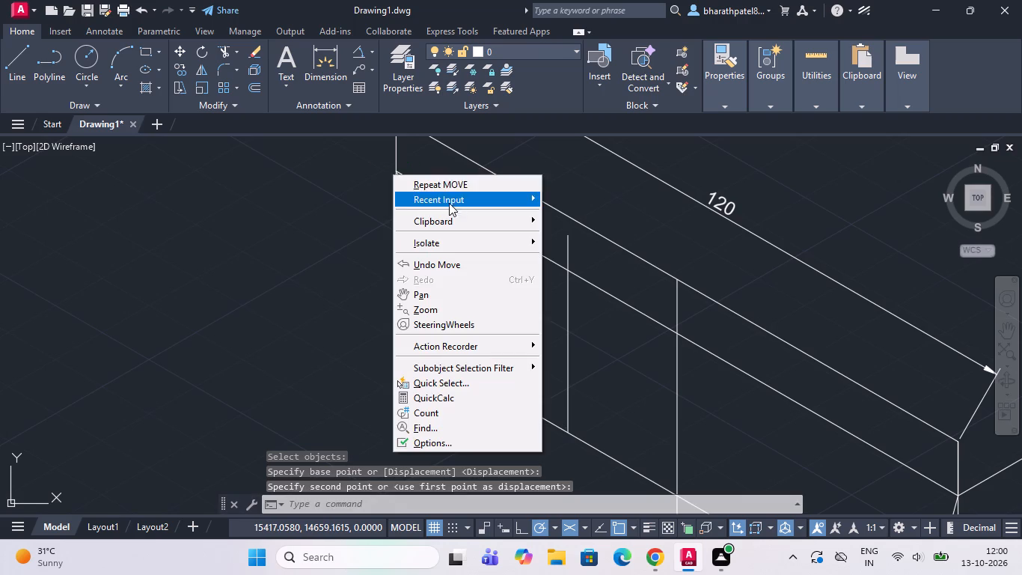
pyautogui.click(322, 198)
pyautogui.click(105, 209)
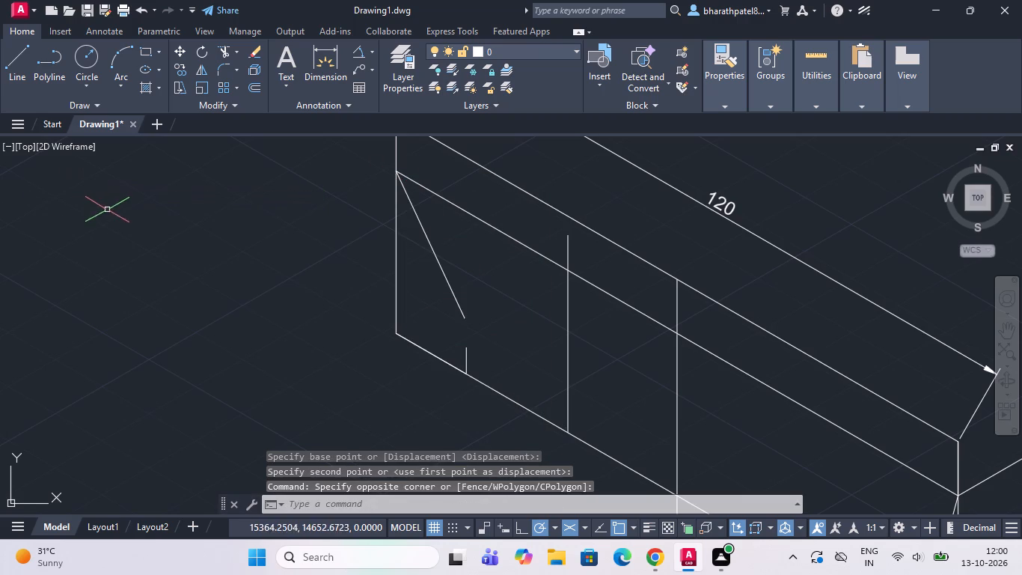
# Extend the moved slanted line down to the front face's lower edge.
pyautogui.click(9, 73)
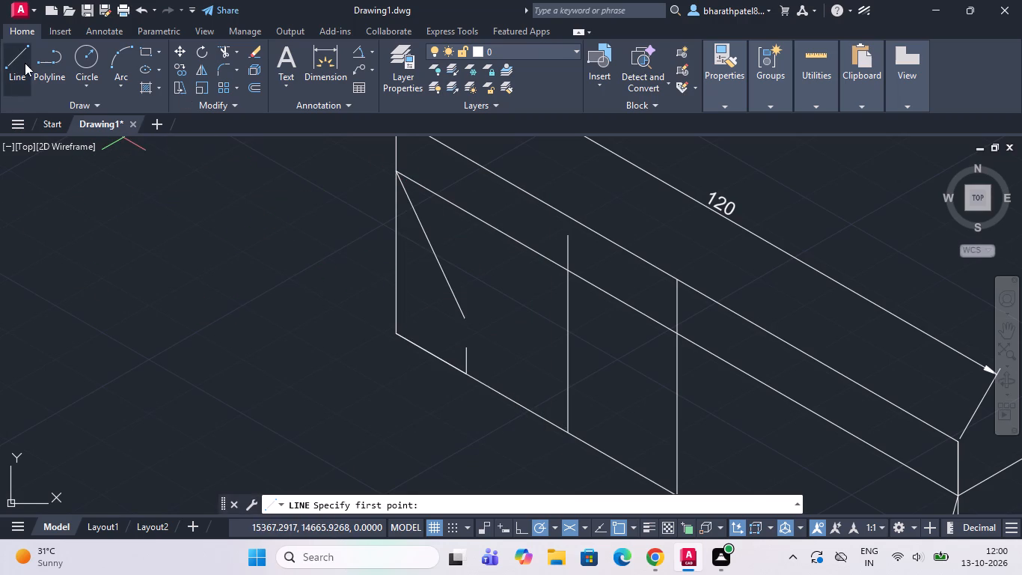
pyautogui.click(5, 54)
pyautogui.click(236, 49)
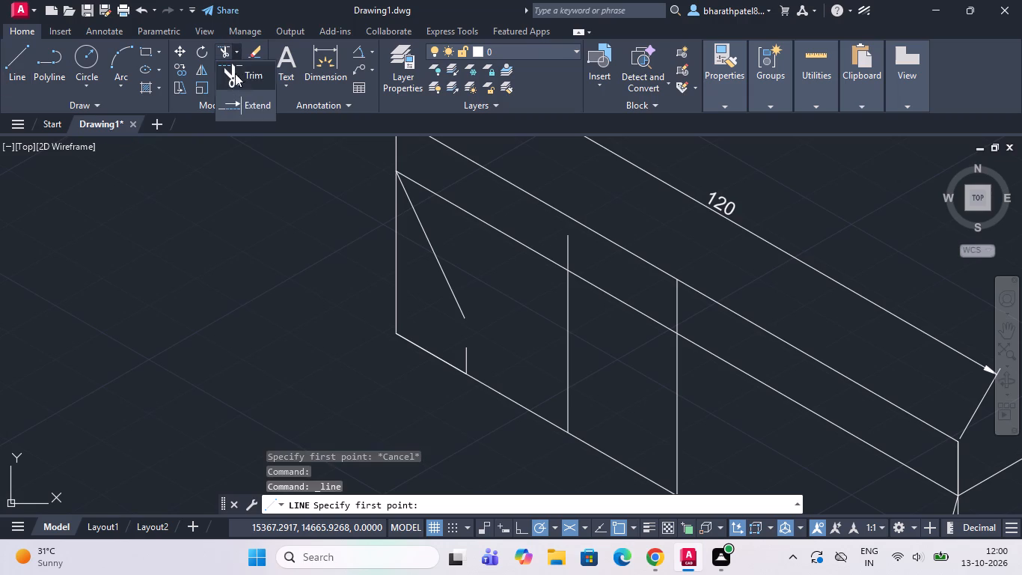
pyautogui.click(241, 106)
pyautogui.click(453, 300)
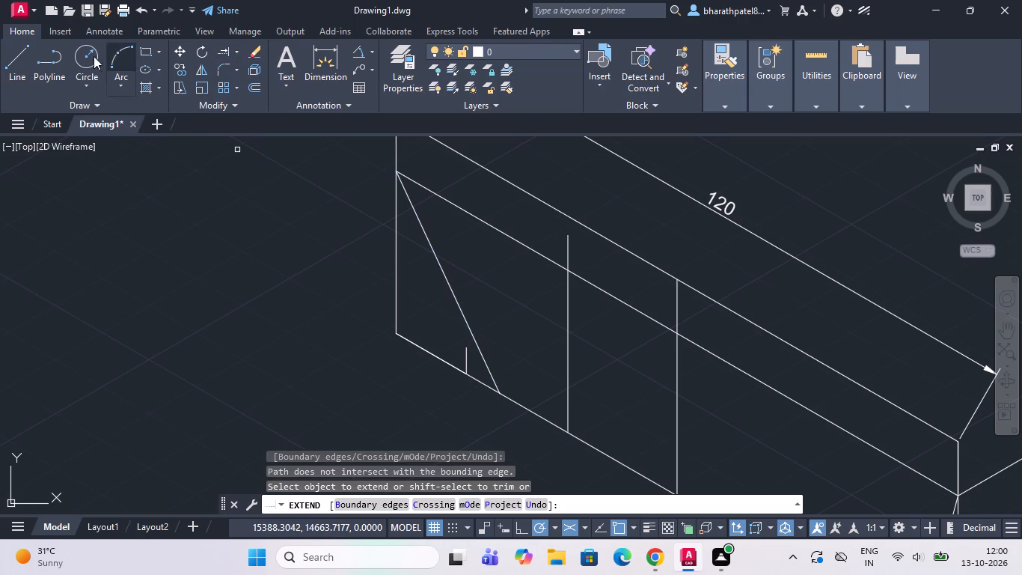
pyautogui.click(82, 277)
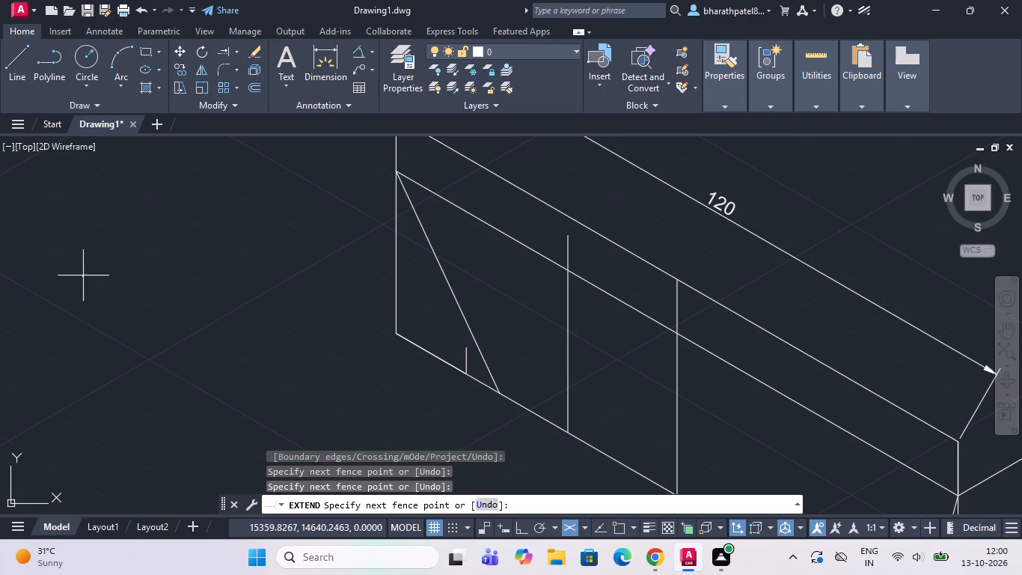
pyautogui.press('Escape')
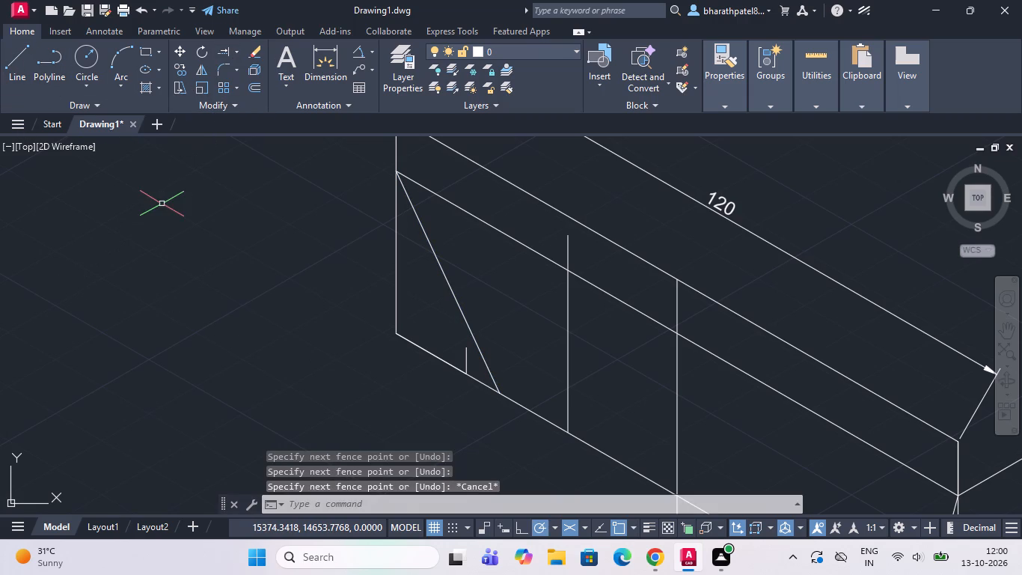
# Trim away the short vertical segment on the lower edge near the far corner.
pyautogui.click(236, 54)
pyautogui.click(230, 70)
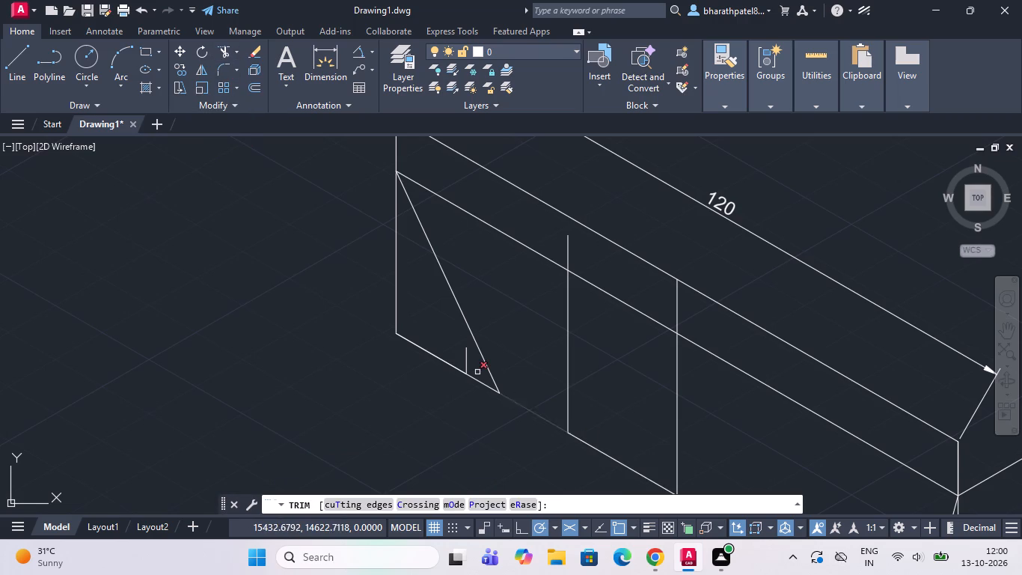
pyautogui.click(465, 365)
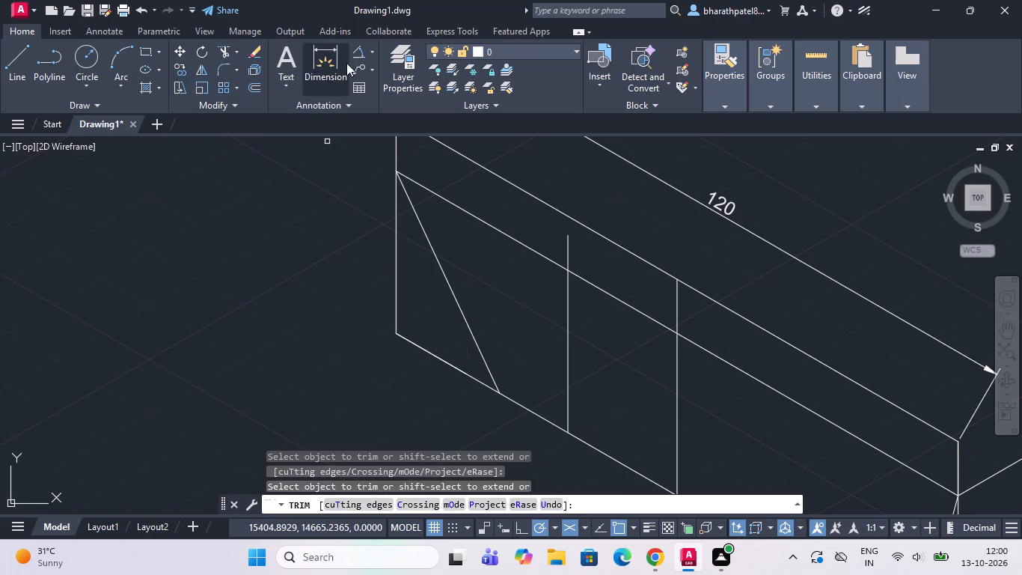
# Measure the angle between the slanted line and the front face's lower edge with an angular dimension, without placing it.
pyautogui.click(361, 53)
pyautogui.click(526, 410)
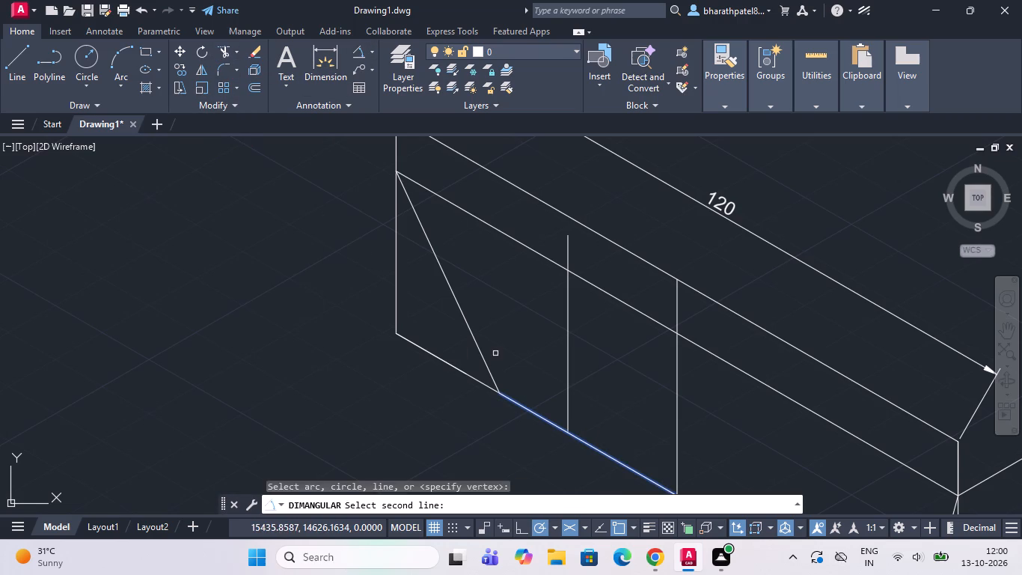
pyautogui.click(481, 356)
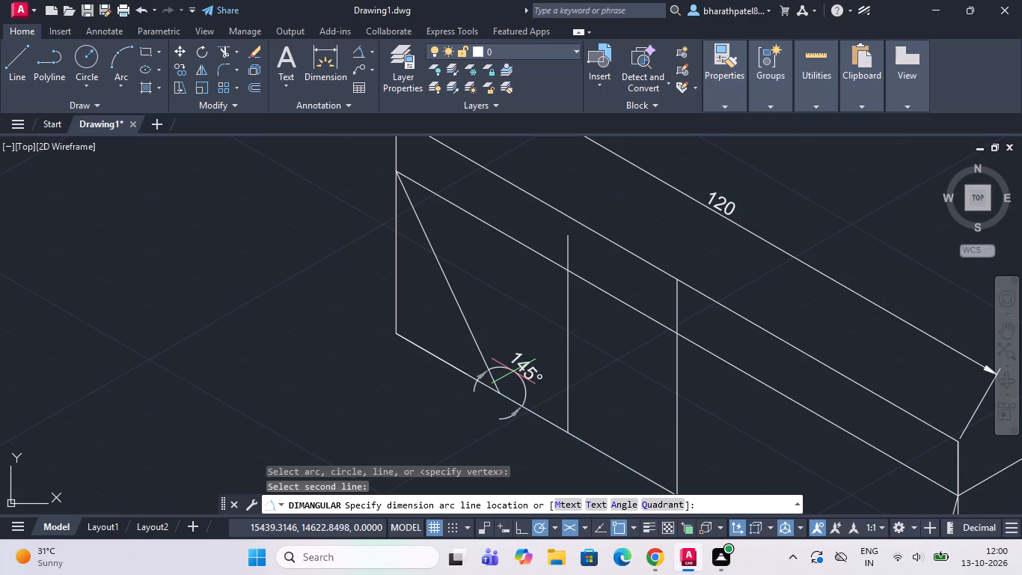
pyautogui.rightClick(506, 356)
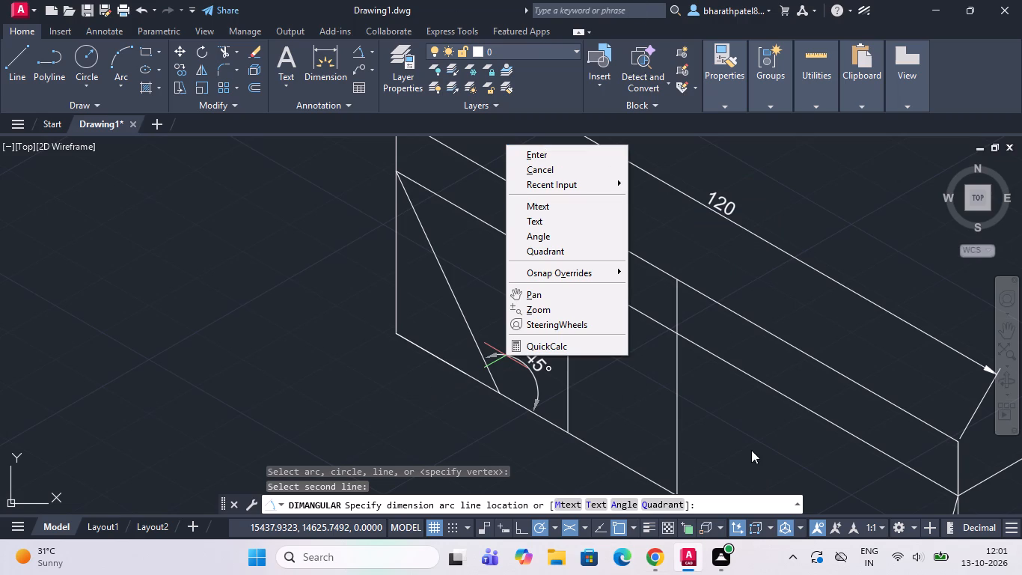
pyautogui.press('Escape')
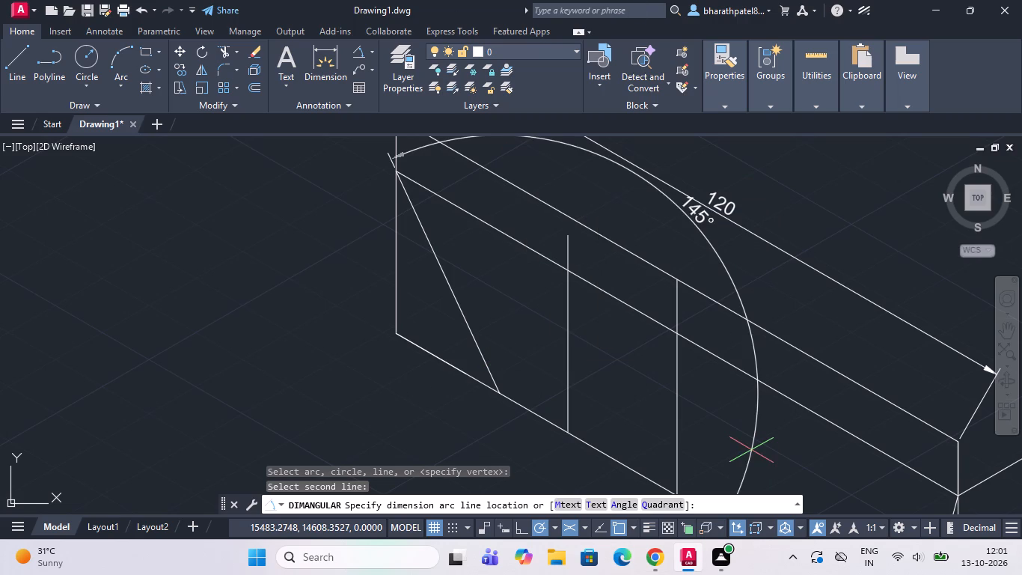
pyautogui.hotkey('ctrl', 'z')
pyautogui.hotkey('ctrl', 'z')
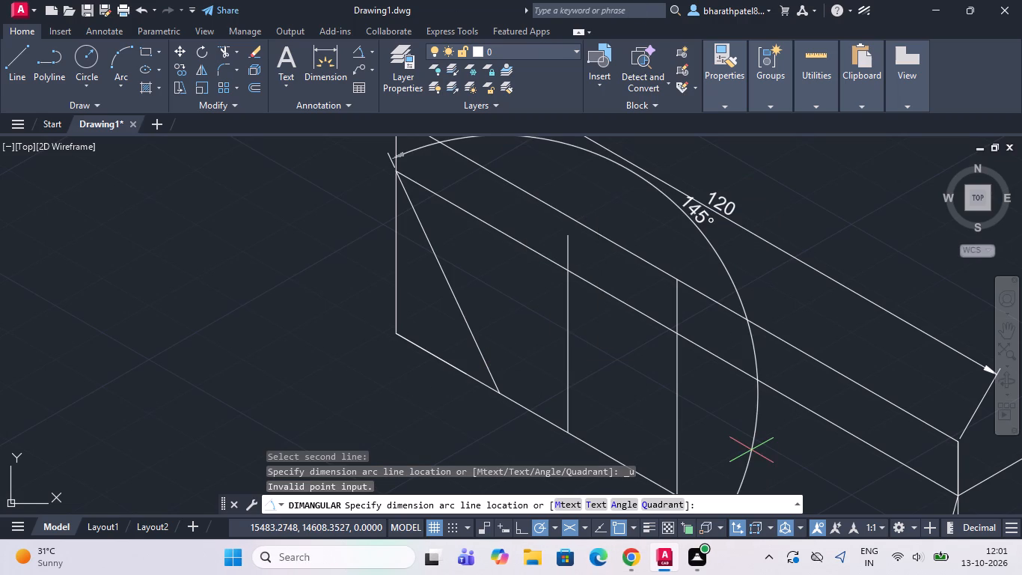
pyautogui.hotkey('ctrl', 'z')
pyautogui.press('Escape')
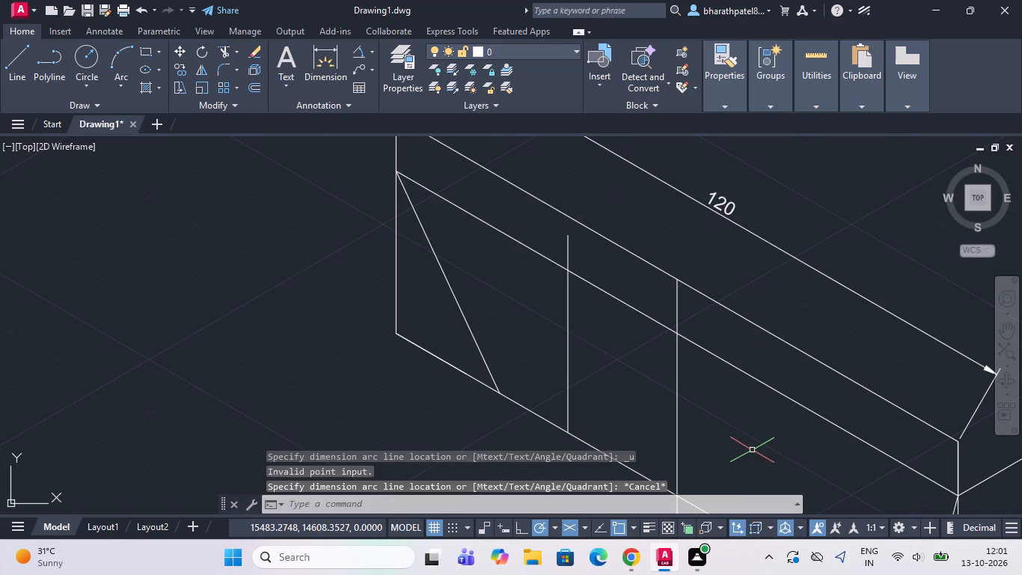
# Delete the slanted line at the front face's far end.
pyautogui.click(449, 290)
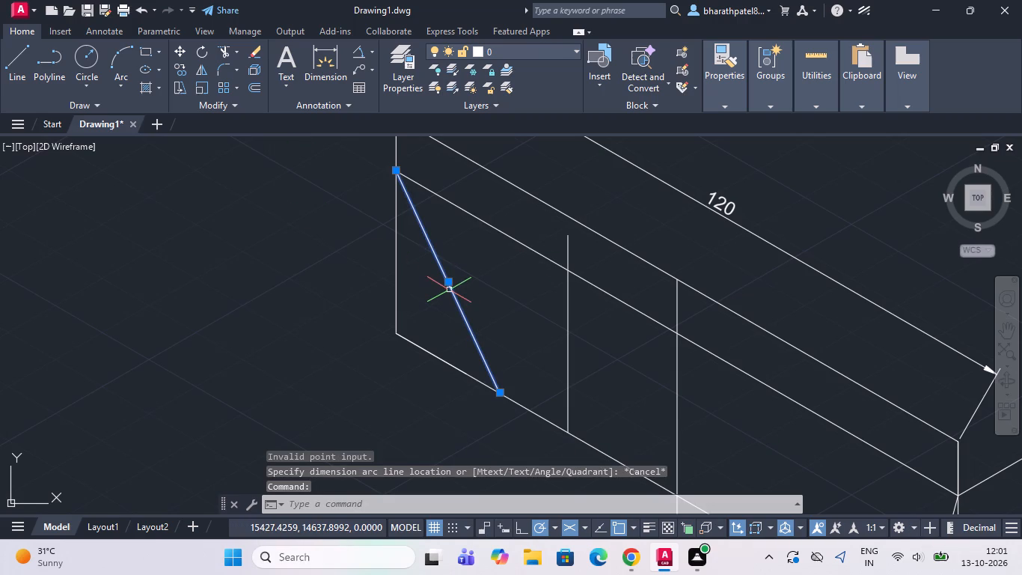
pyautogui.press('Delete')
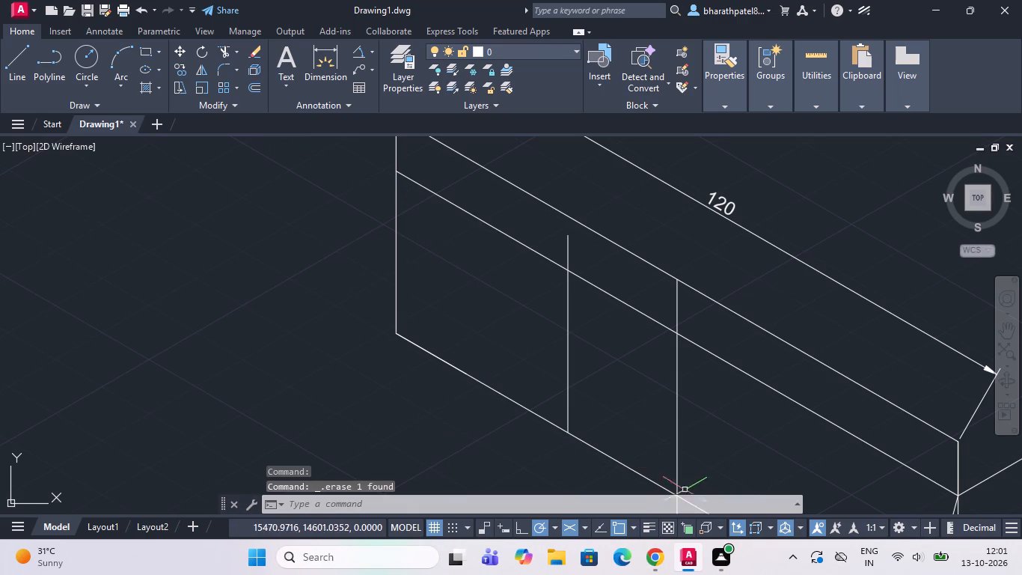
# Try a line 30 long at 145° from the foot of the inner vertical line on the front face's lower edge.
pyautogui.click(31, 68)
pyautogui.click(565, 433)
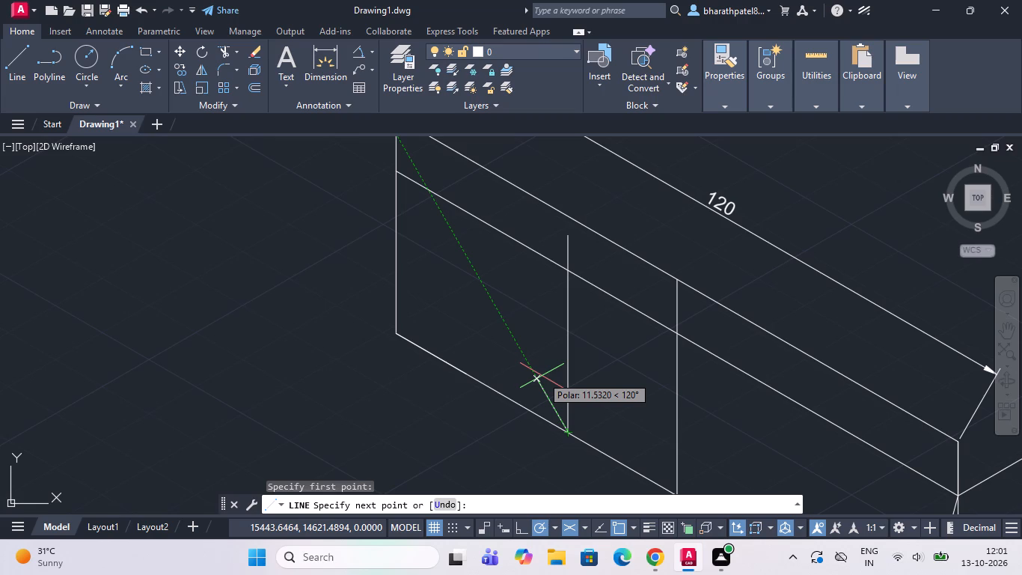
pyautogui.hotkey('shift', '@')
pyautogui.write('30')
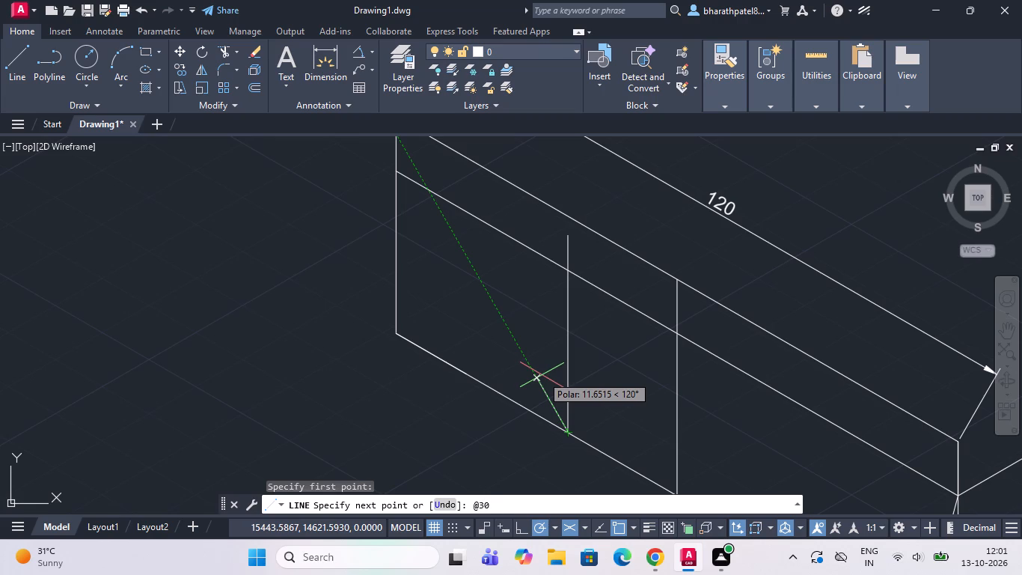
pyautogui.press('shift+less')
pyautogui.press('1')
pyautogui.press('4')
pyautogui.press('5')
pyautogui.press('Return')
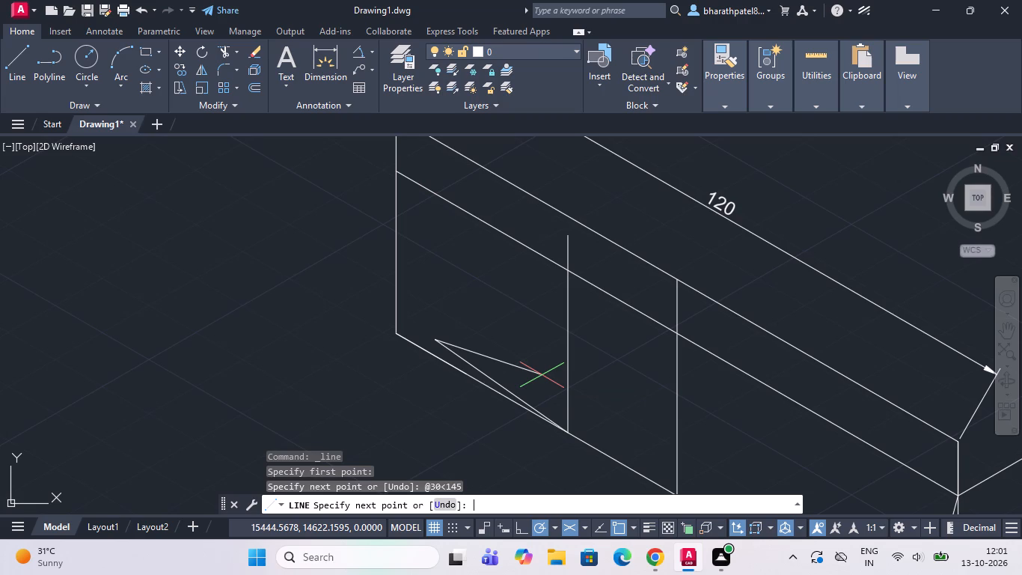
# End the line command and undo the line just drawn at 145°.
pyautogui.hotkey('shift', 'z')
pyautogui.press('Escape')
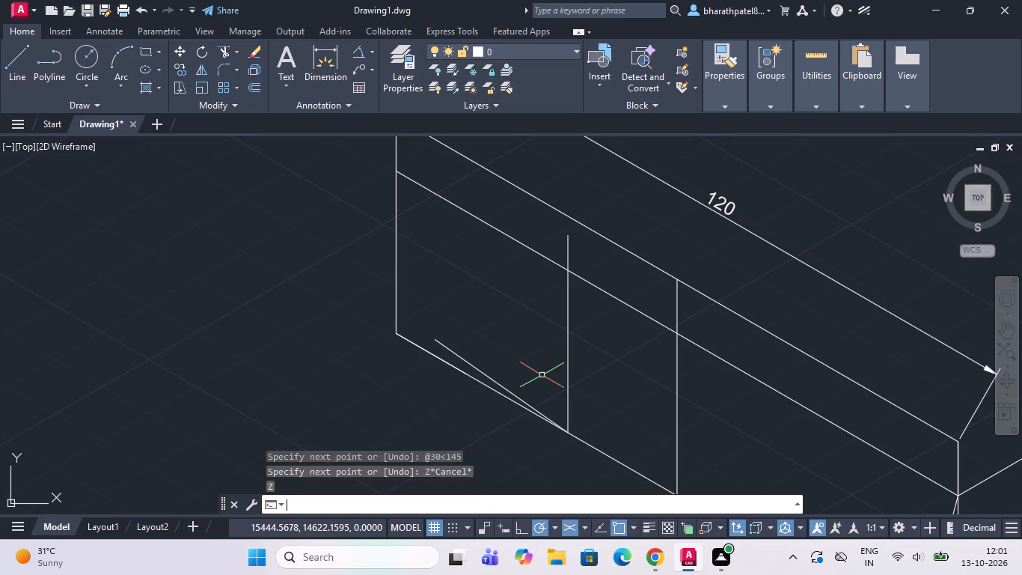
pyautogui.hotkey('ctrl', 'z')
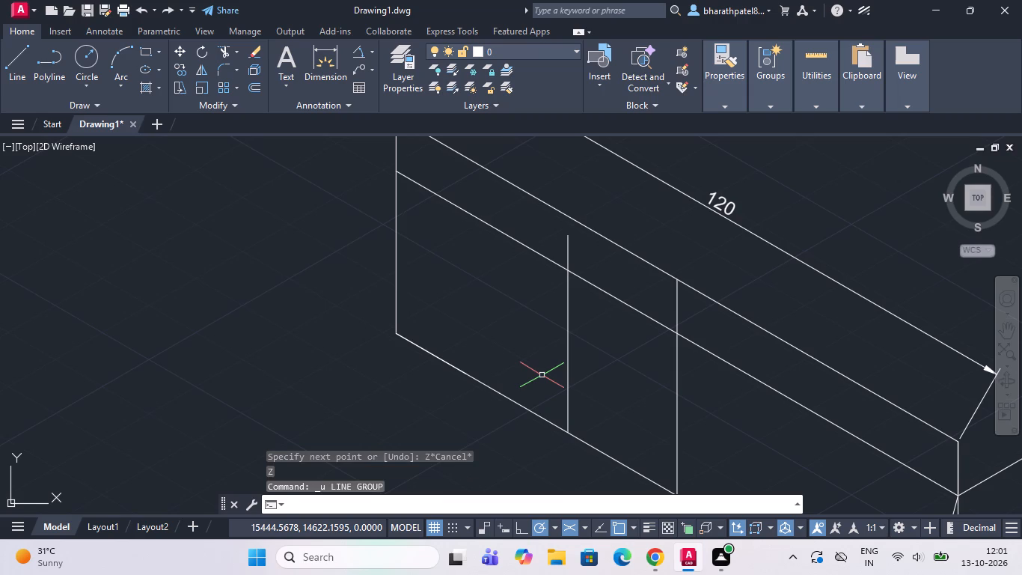
# Start a new line from the foot of the inner vertical line on the front face's lower edge.
pyautogui.click(10, 64)
pyautogui.scroll(2, 590, 453)
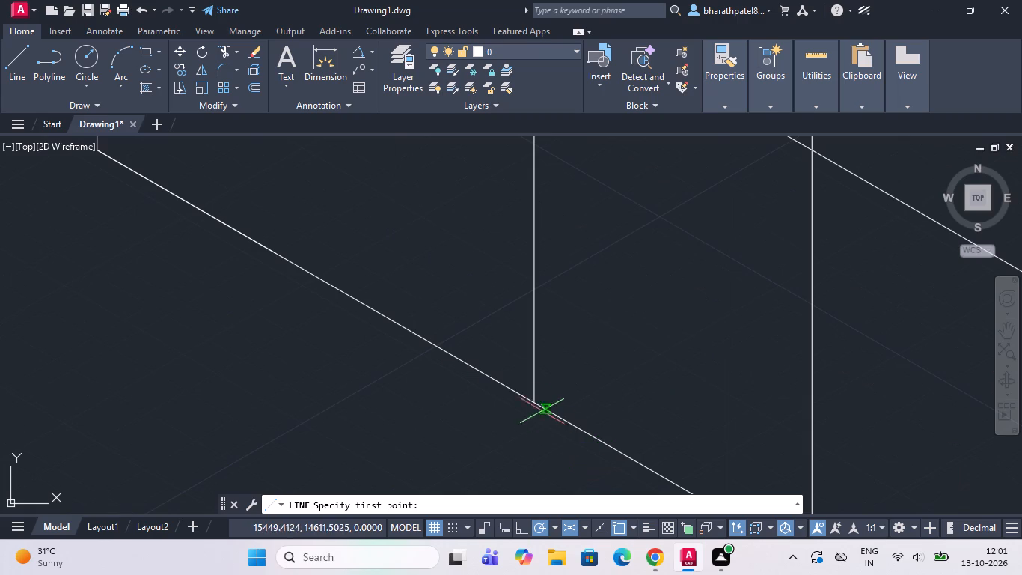
pyautogui.click(532, 401)
pyautogui.scroll(-2, 529, 415)
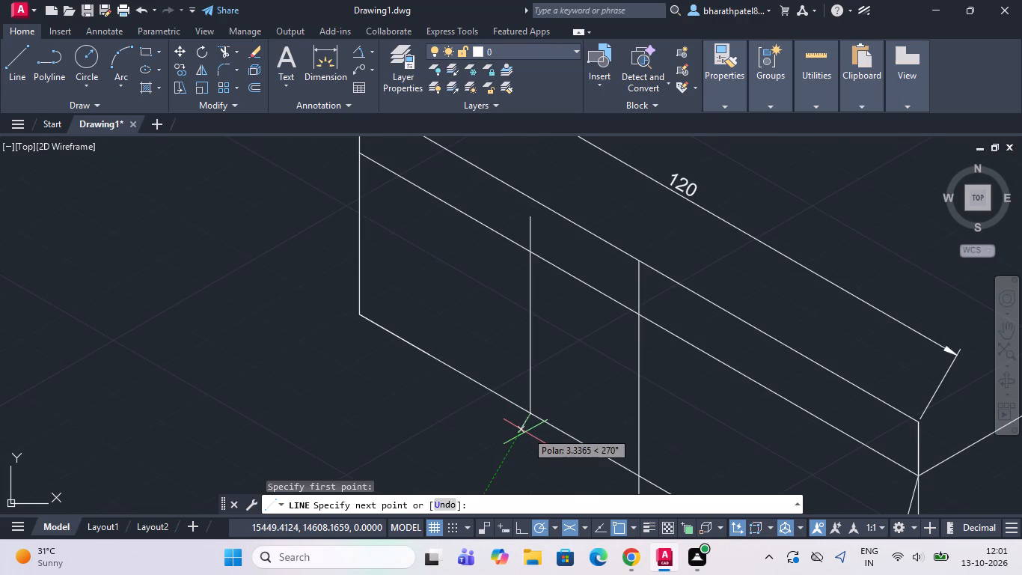
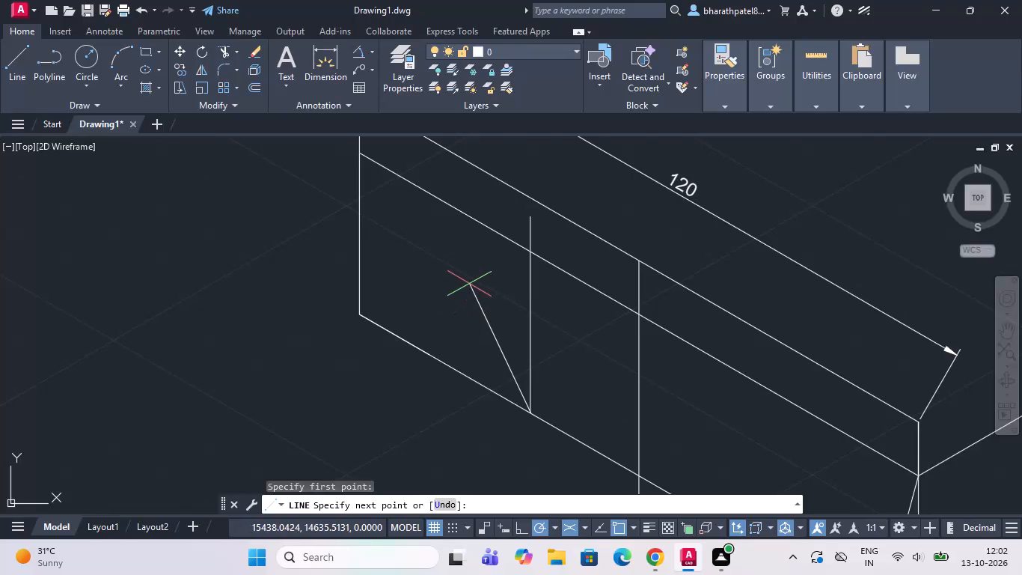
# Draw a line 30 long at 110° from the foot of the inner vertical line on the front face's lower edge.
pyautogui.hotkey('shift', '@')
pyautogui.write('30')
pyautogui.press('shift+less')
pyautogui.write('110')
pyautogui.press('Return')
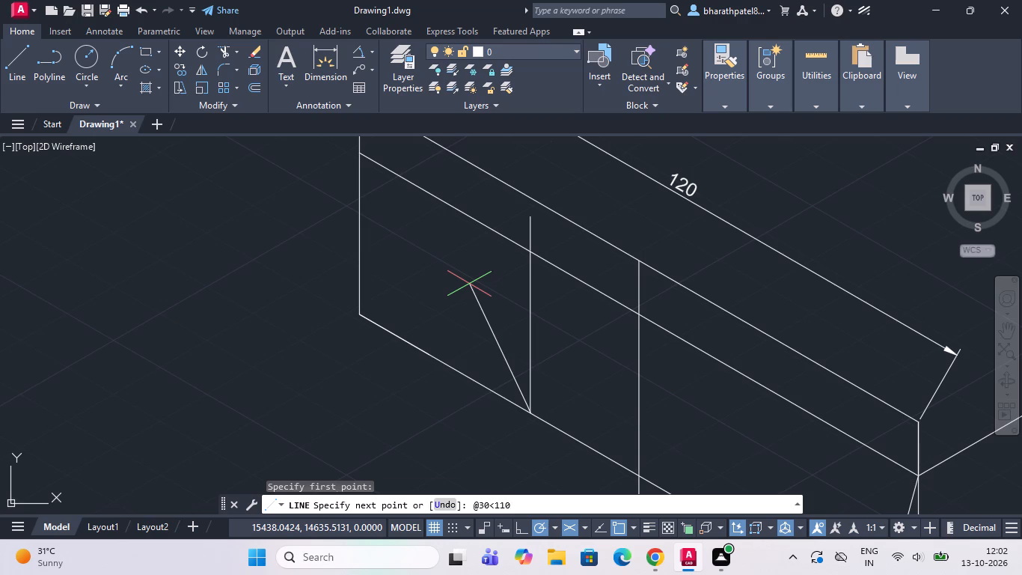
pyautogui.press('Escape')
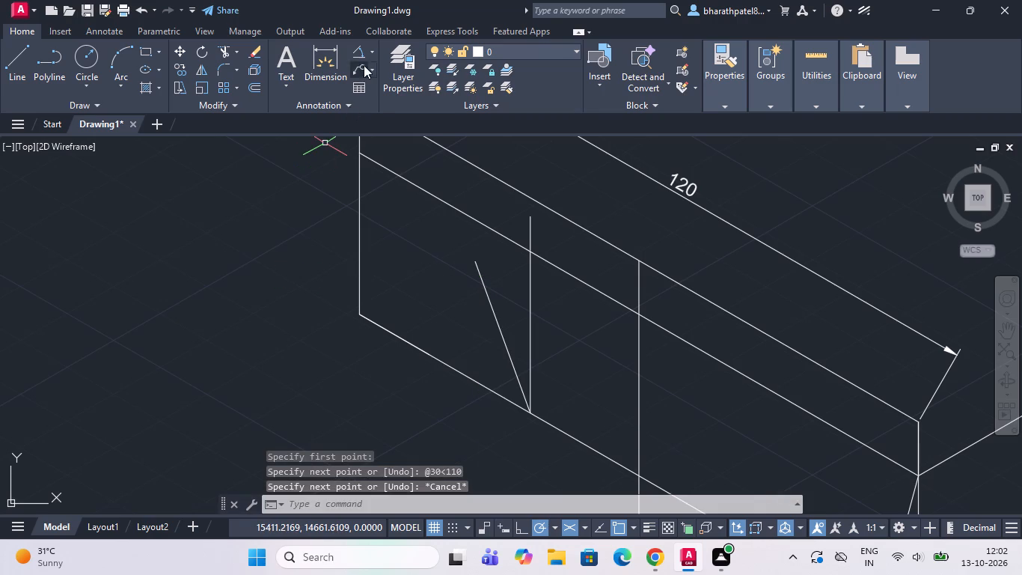
# Measure the angle between the new slanted line and the front face's lower edge without placing the dimension.
pyautogui.click(354, 49)
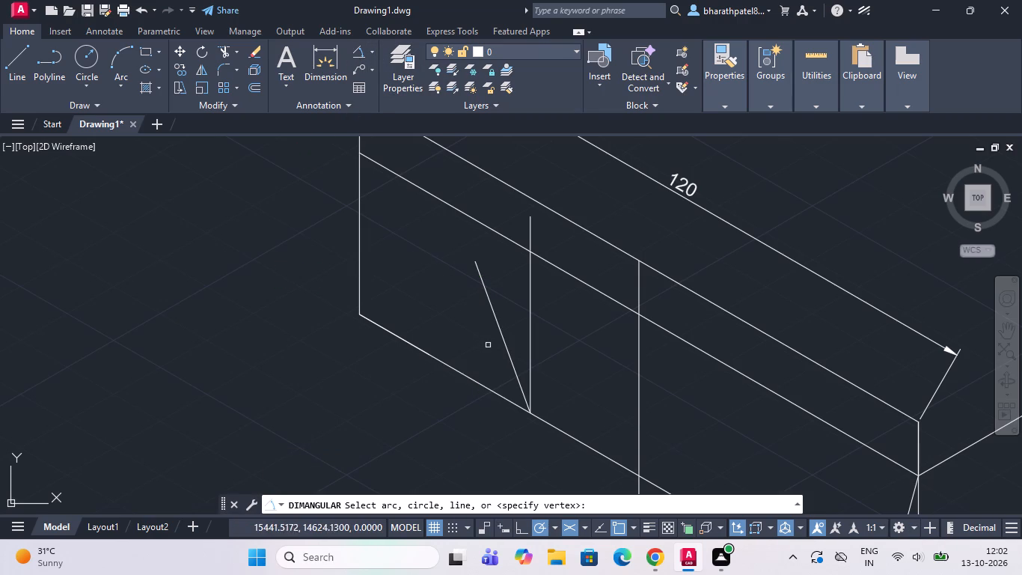
pyautogui.click(500, 330)
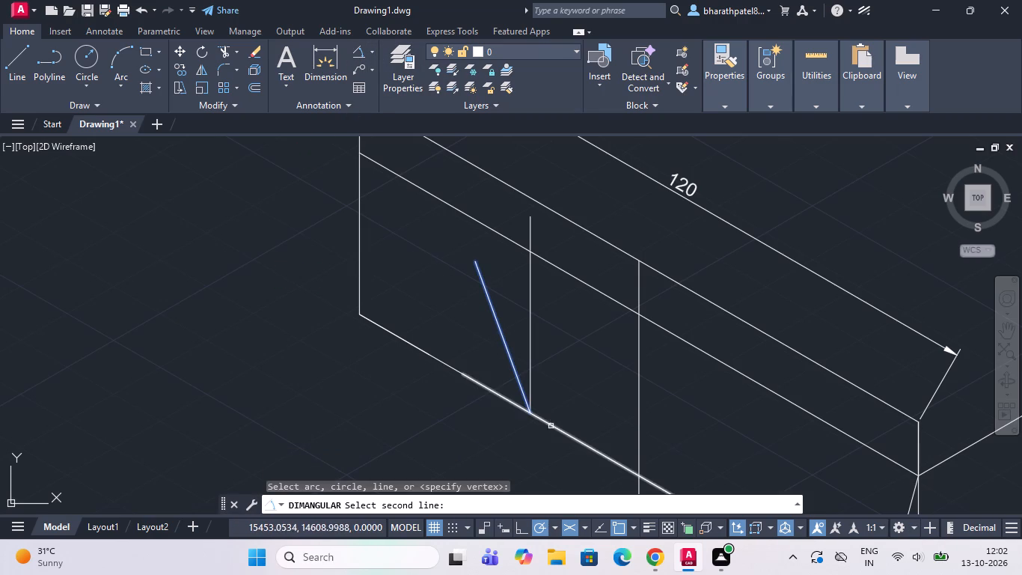
pyautogui.click(552, 425)
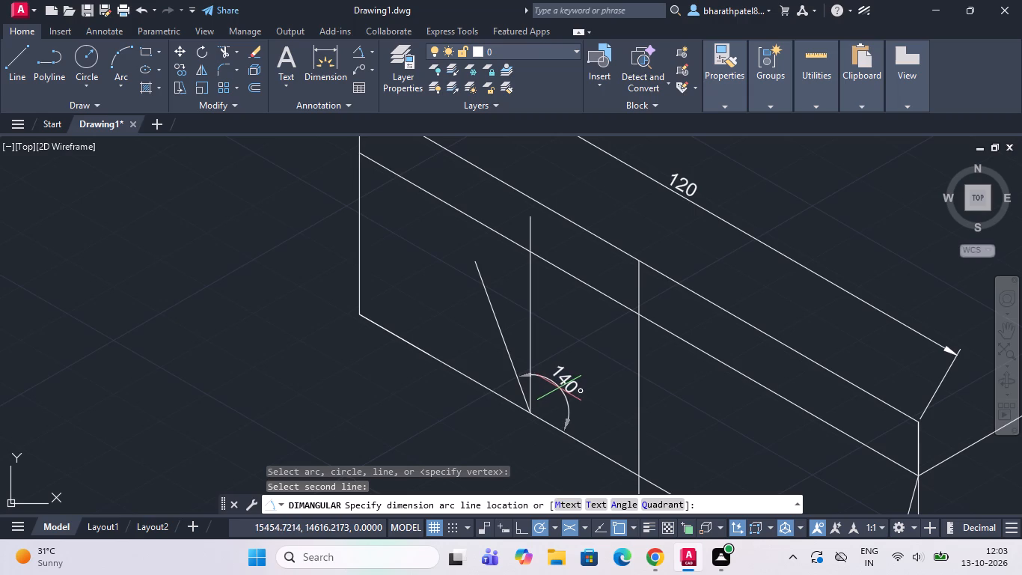
pyautogui.press('Escape')
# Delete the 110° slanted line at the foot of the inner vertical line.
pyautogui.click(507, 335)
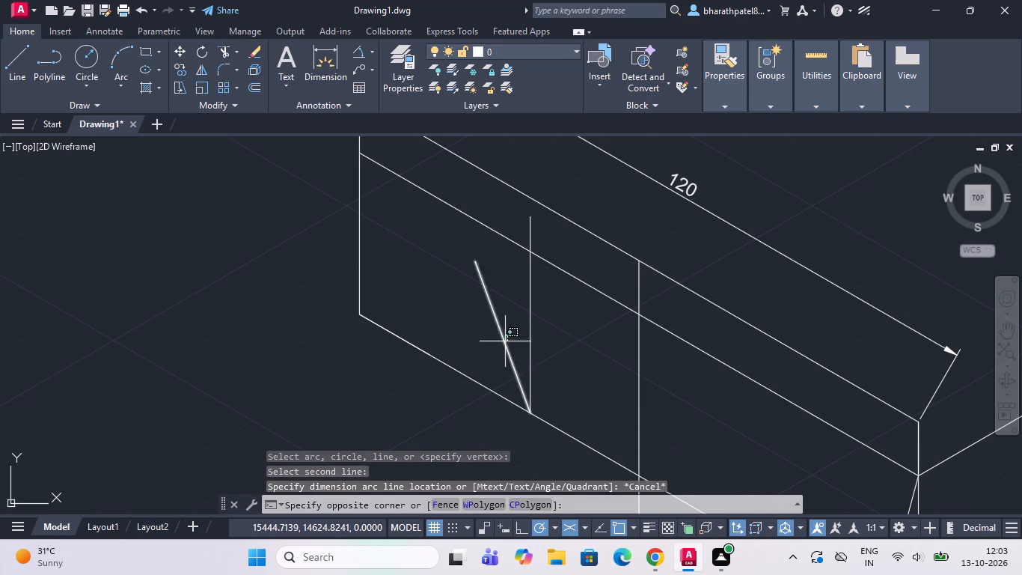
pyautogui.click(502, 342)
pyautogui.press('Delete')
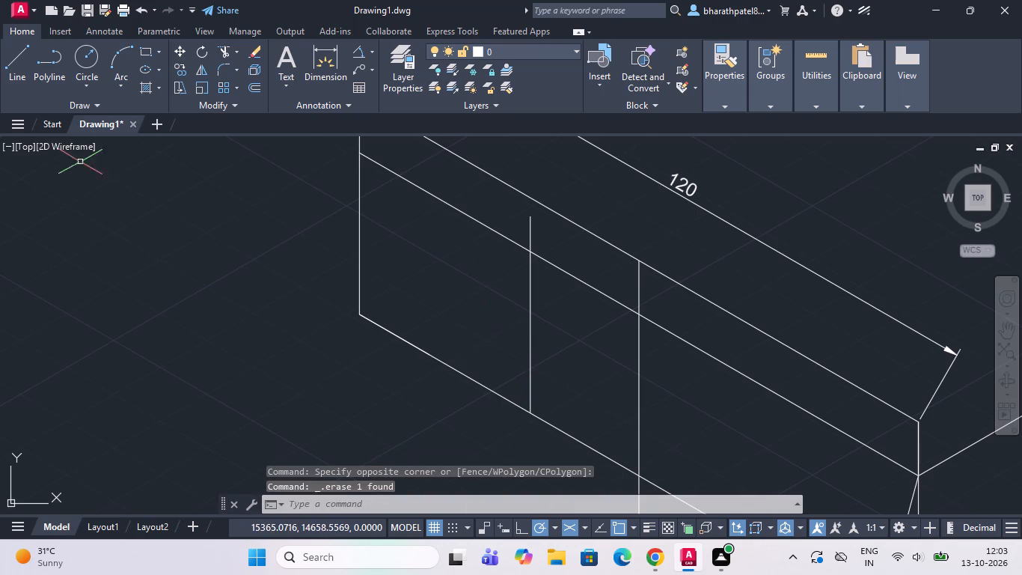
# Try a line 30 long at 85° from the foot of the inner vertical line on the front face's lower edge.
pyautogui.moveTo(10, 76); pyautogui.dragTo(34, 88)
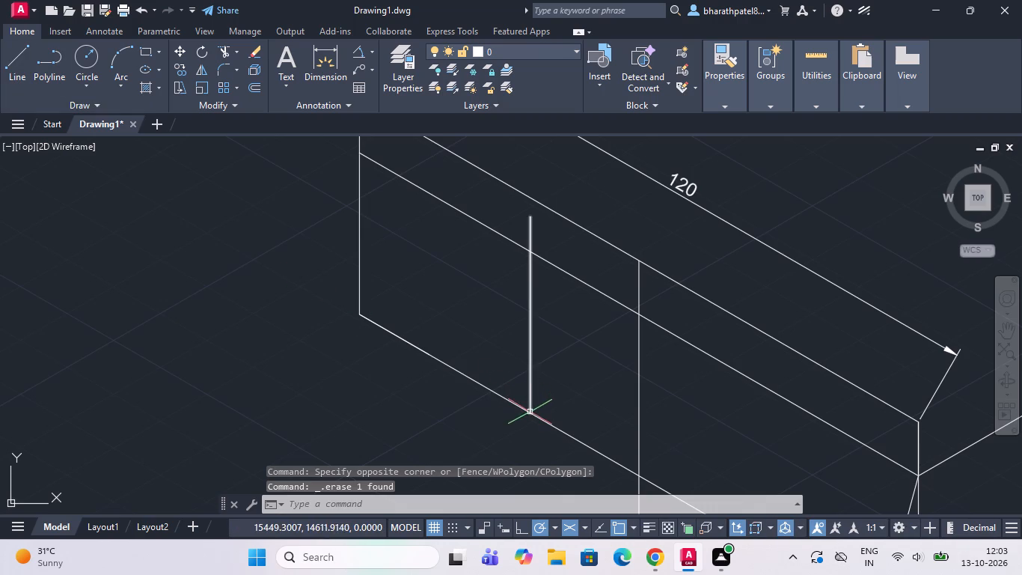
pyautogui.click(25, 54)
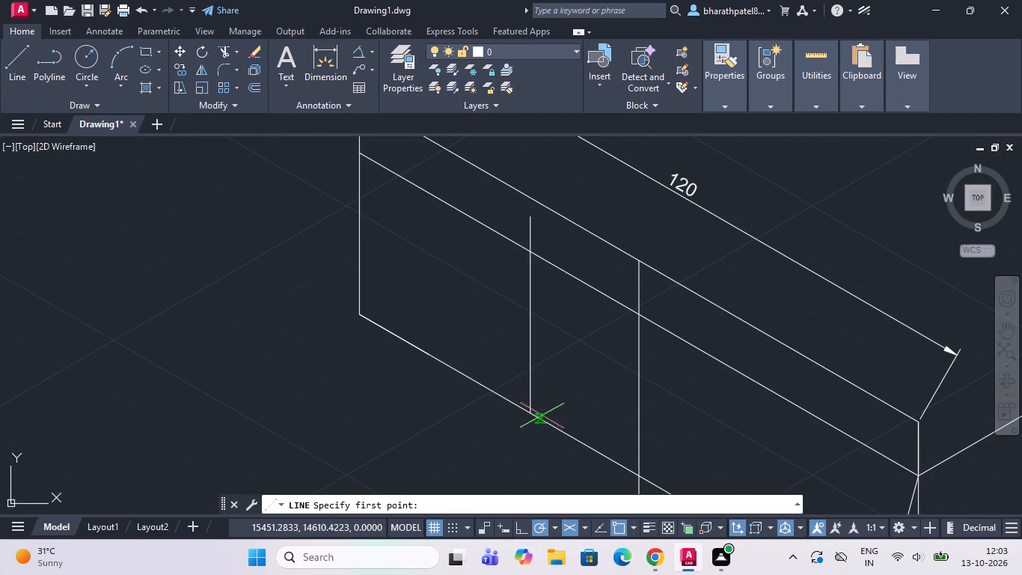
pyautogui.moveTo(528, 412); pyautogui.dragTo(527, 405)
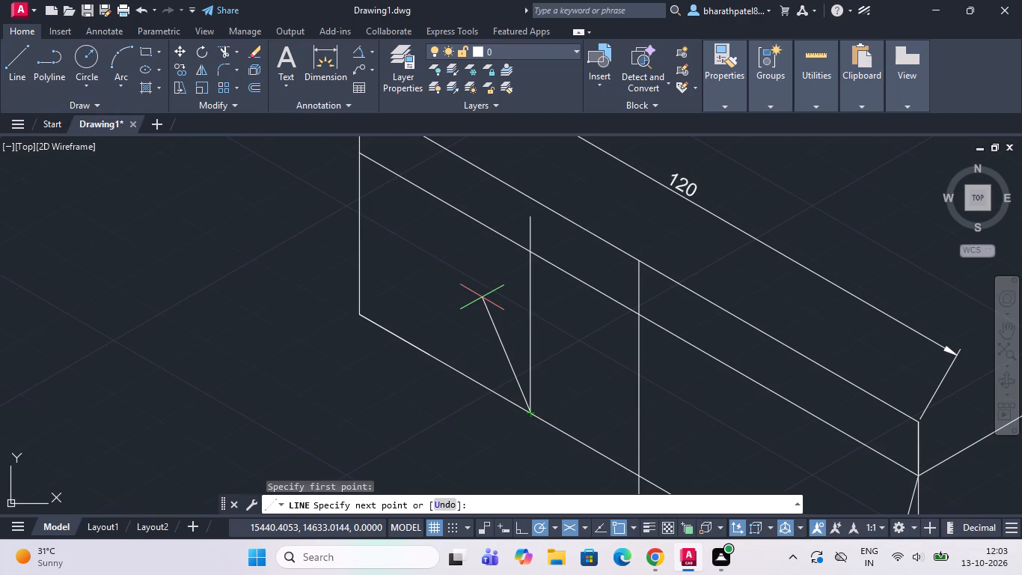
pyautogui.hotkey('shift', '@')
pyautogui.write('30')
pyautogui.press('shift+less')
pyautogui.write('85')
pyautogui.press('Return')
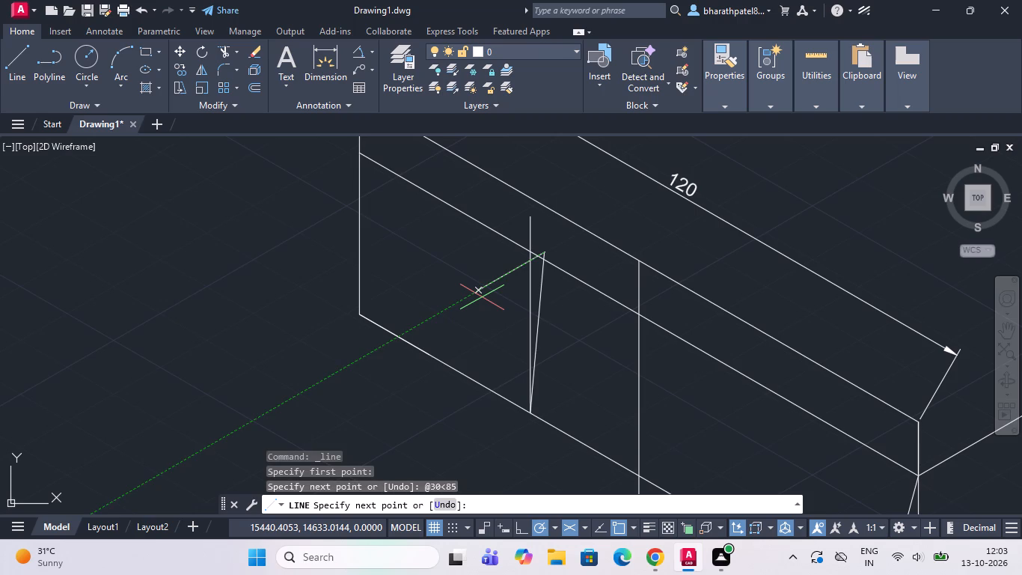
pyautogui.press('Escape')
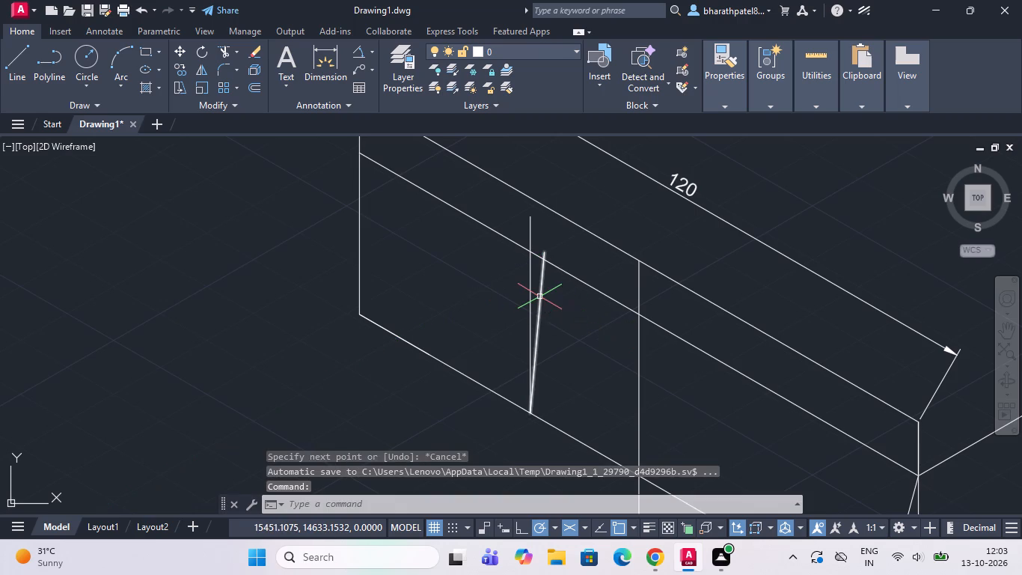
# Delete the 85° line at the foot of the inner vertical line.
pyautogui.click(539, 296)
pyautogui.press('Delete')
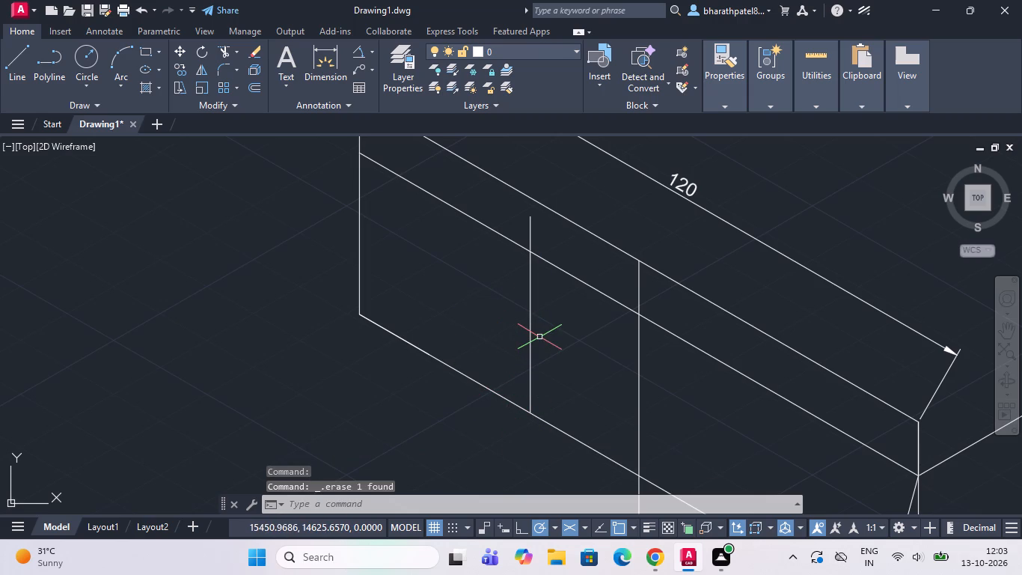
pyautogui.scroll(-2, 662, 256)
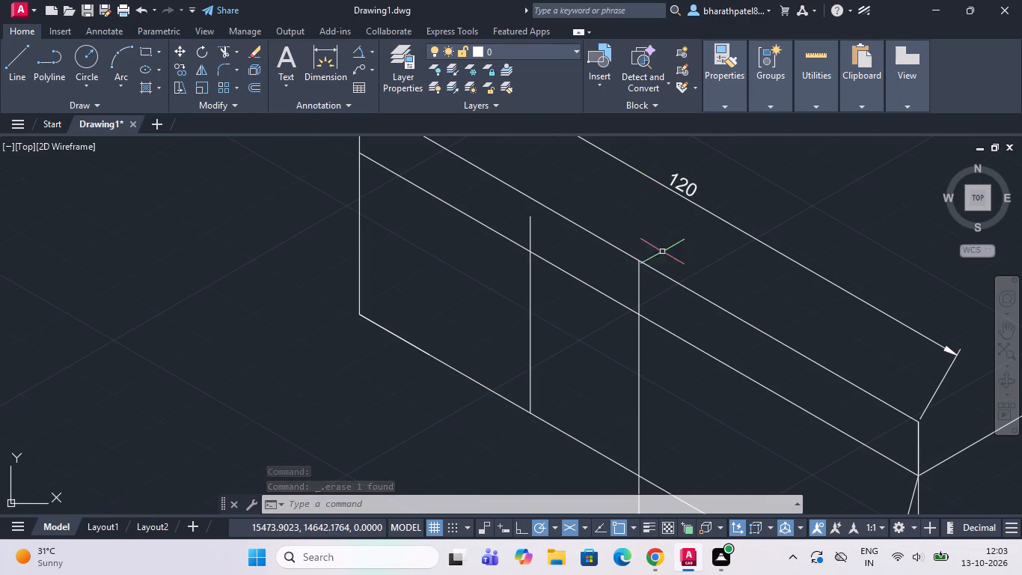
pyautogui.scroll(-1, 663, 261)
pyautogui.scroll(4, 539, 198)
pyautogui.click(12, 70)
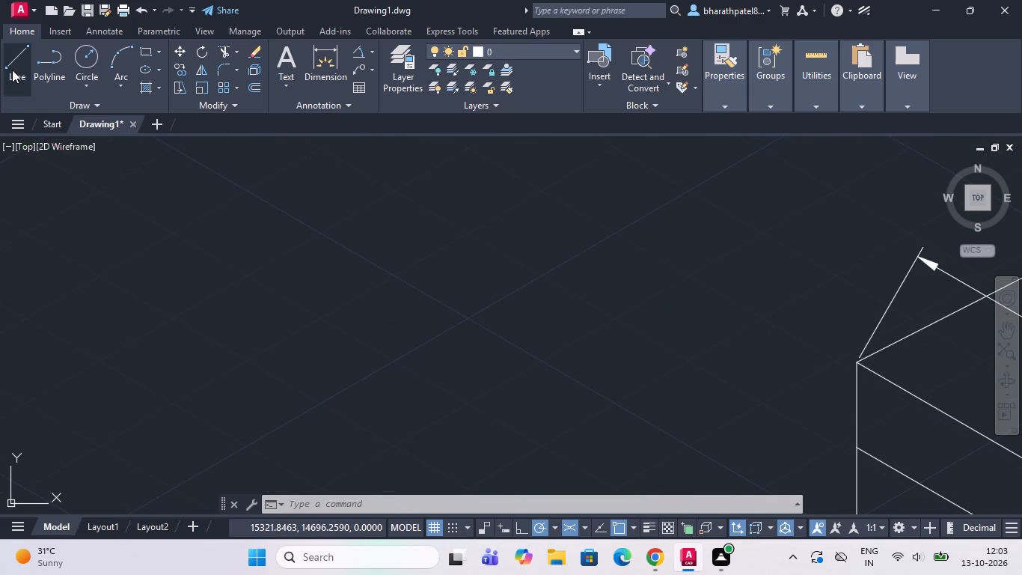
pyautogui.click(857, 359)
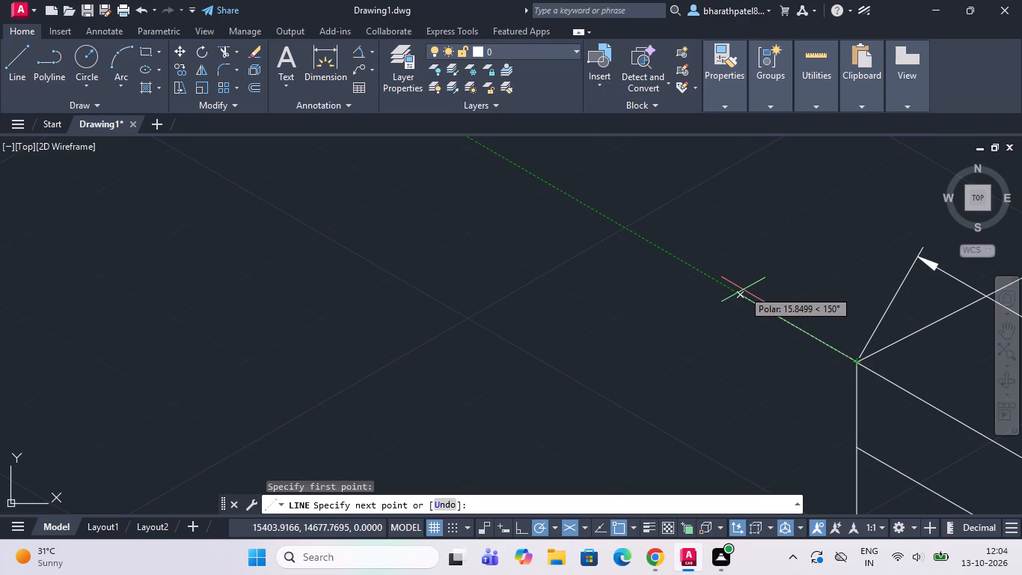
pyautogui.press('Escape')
# Draw a line 30 long at 285° from where the line parallel to the top edge meets the front face's far vertical edge.
pyautogui.scroll(-3, 860, 269)
pyautogui.scroll(3, 932, 364)
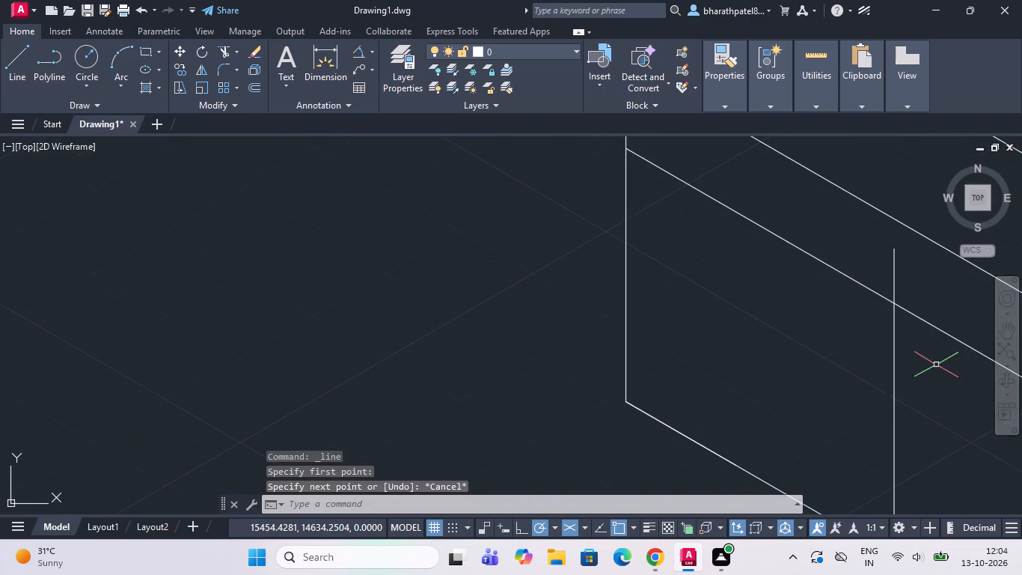
pyautogui.click(18, 55)
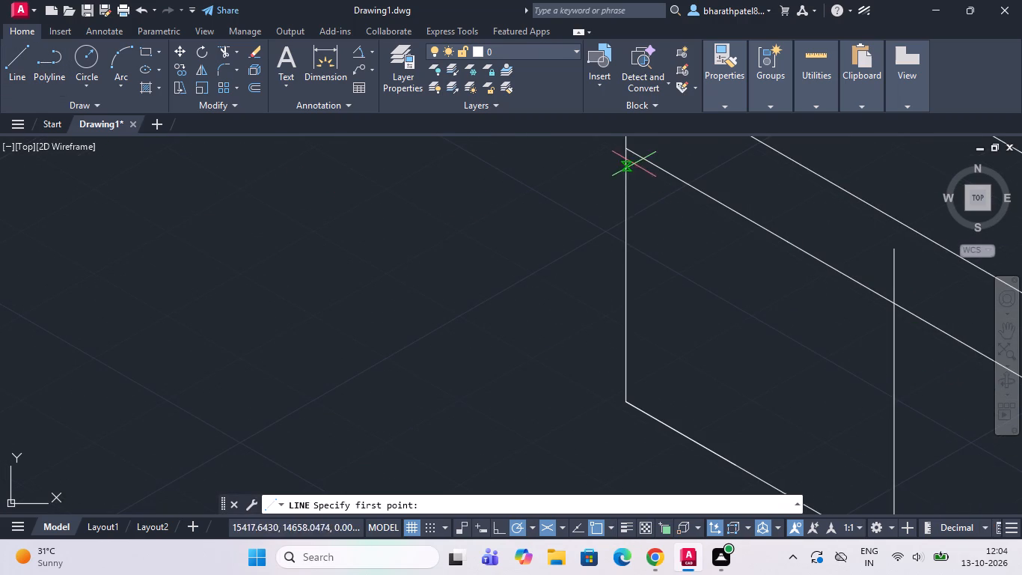
pyautogui.click(629, 152)
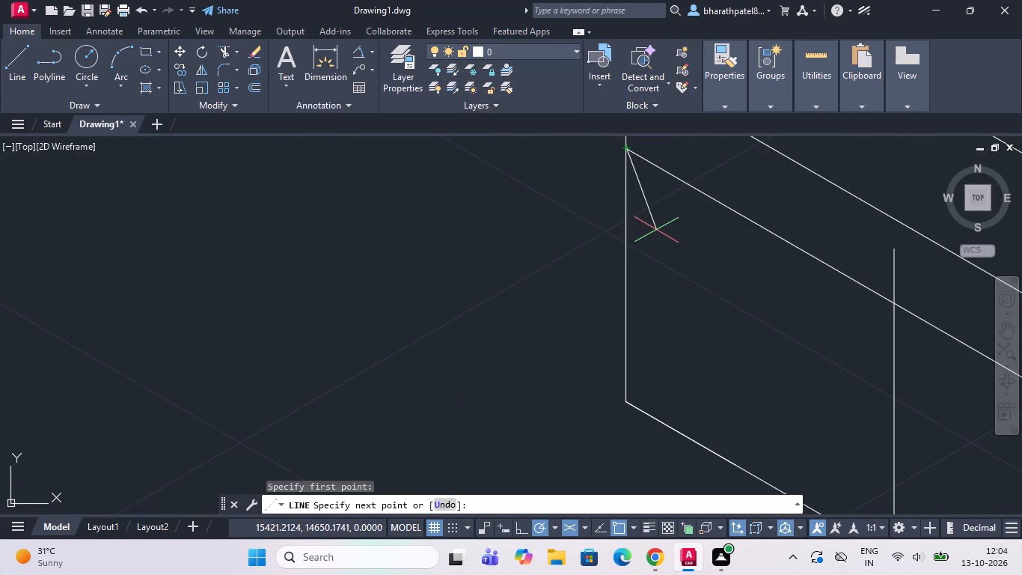
pyautogui.hotkey('shift', '@')
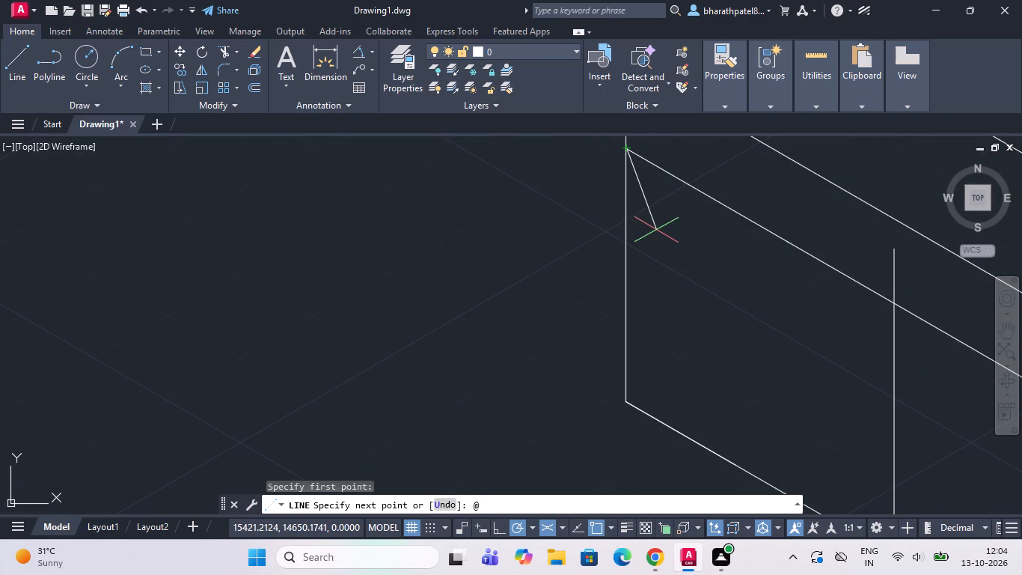
pyautogui.write('30')
pyautogui.write('<285')
pyautogui.press('Return')
pyautogui.rightClick(534, 203)
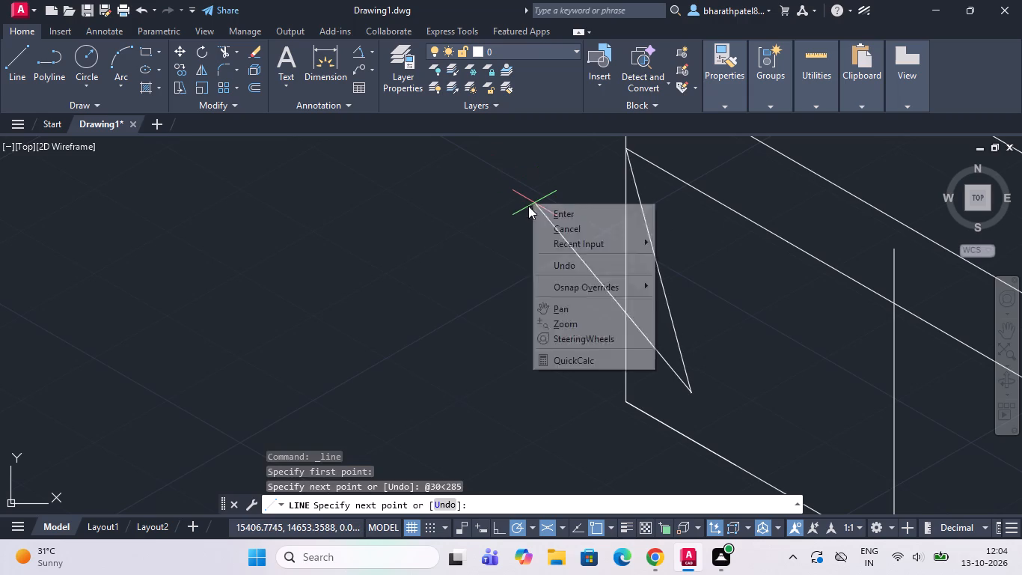
pyautogui.click(539, 216)
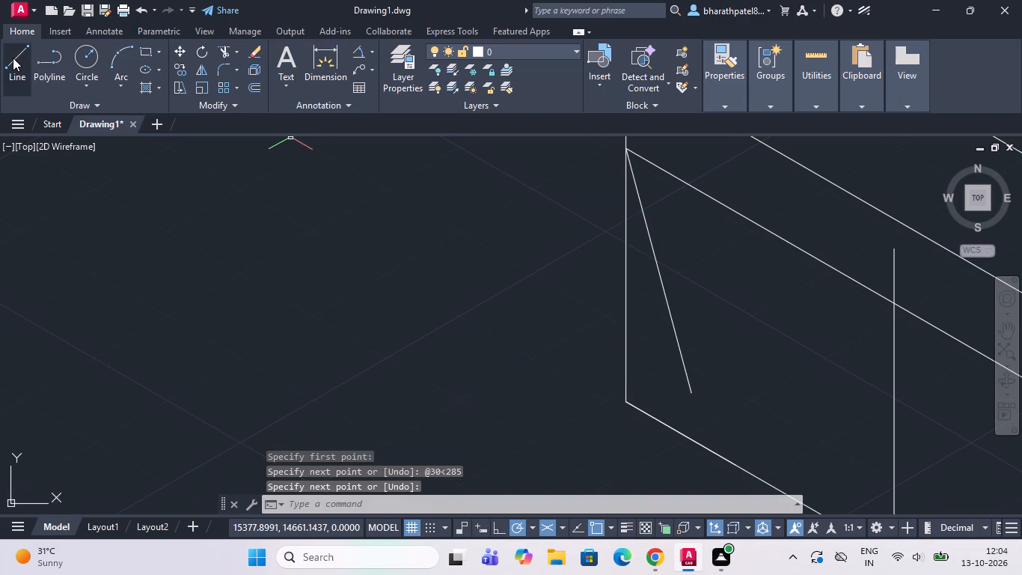
# Measure the angle between the 285° line and the front face's lower edge without placing the dimension.
pyautogui.click(13, 58)
pyautogui.click(350, 52)
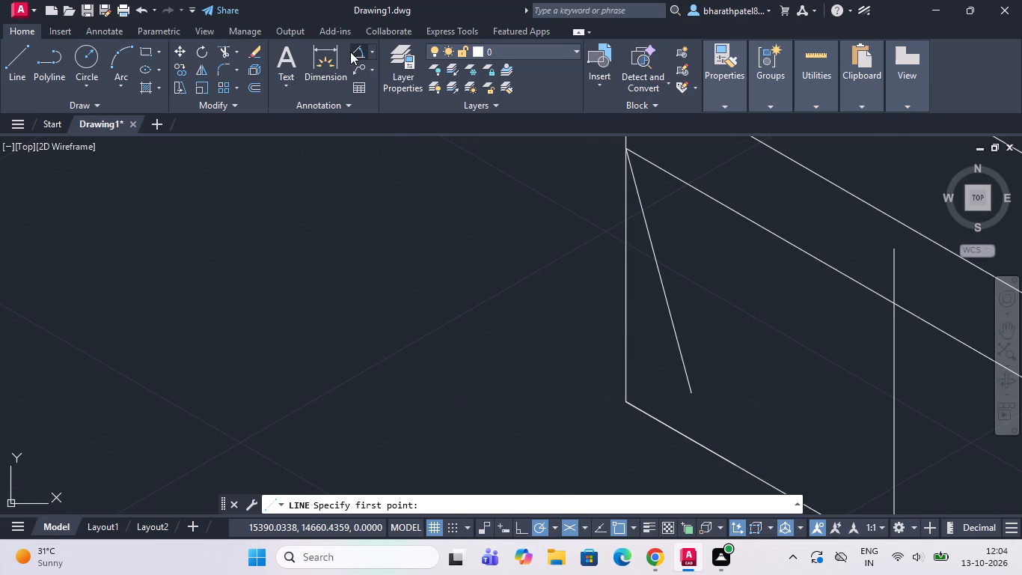
pyautogui.click(685, 366)
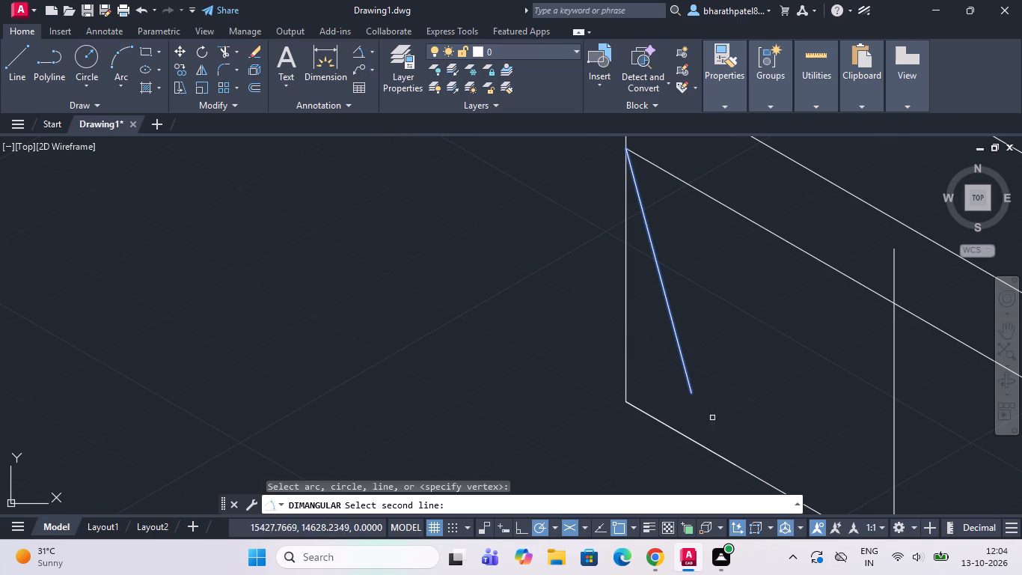
pyautogui.click(725, 459)
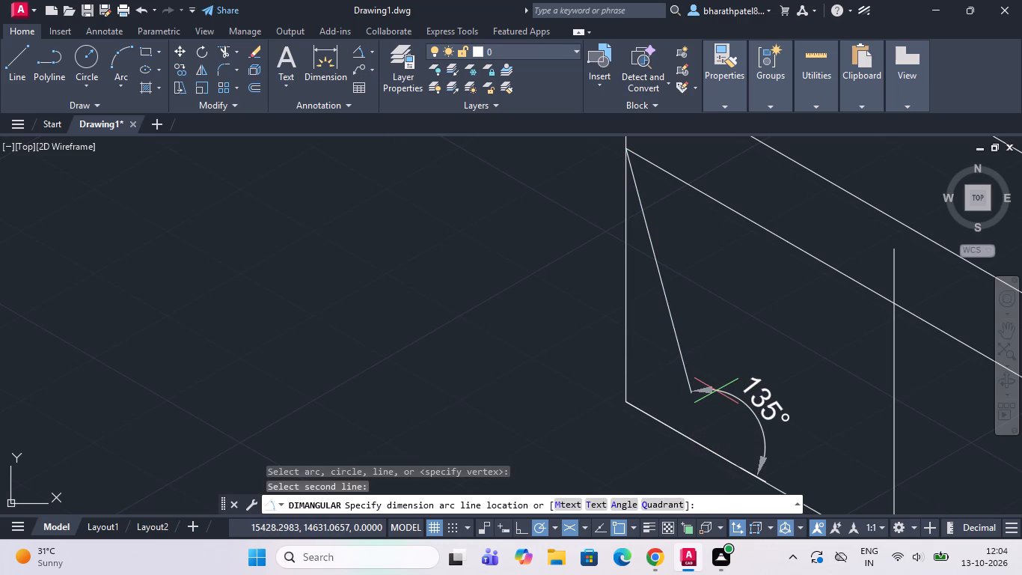
pyautogui.press('Escape')
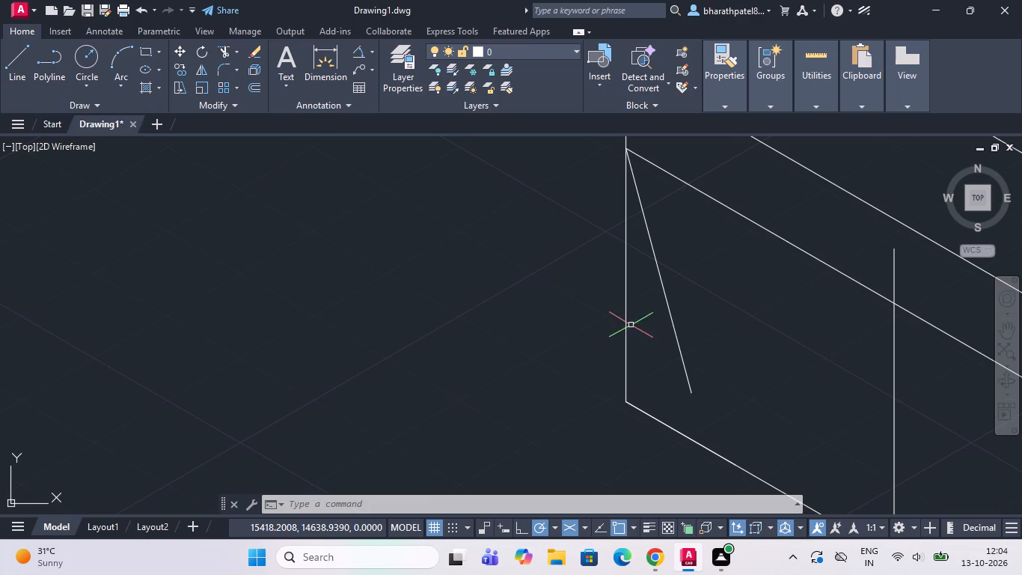
# Draw a line 30 long at 305° from the upper end of the 285° line on the front face's far vertical edge.
pyautogui.click(26, 52)
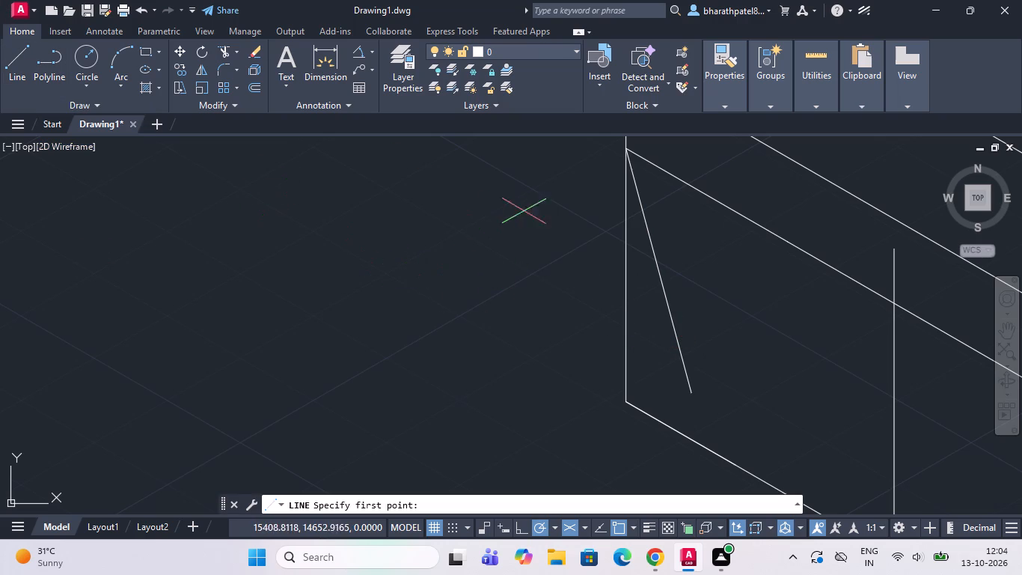
pyautogui.click(625, 149)
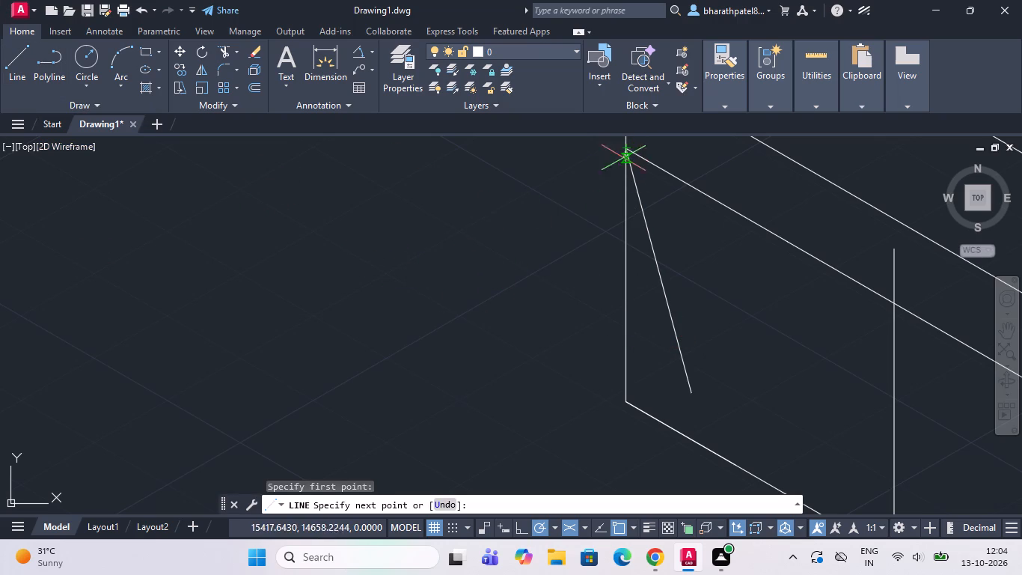
pyautogui.hotkey('shift', '@')
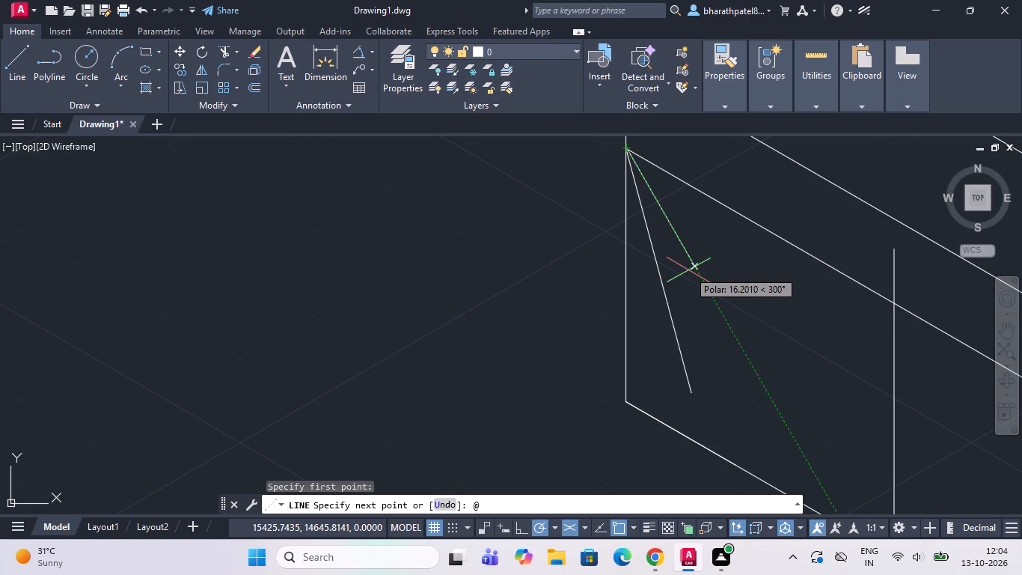
pyautogui.press('3')
pyautogui.press('0')
pyautogui.press('shift+less')
pyautogui.write('305')
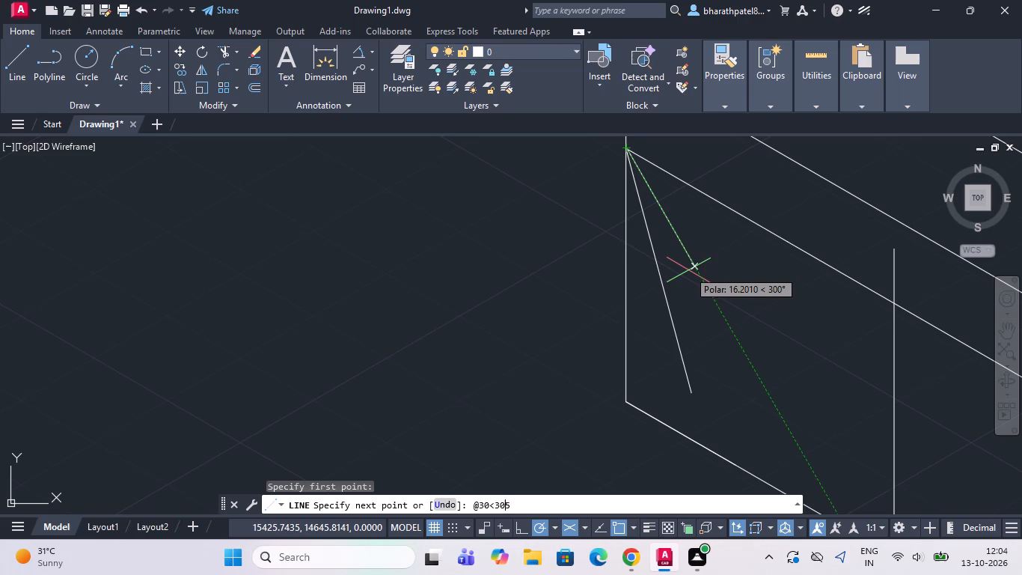
pyautogui.press('Return')
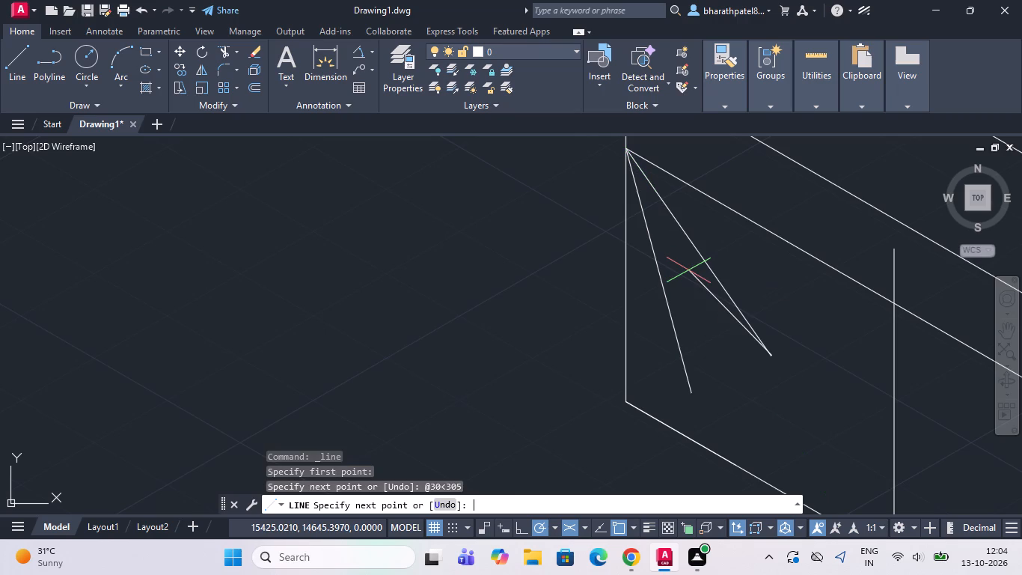
# Measure the angle between the 305° line and the front face's lower edge without placing the dimension.
pyautogui.click(355, 52)
pyautogui.click(746, 320)
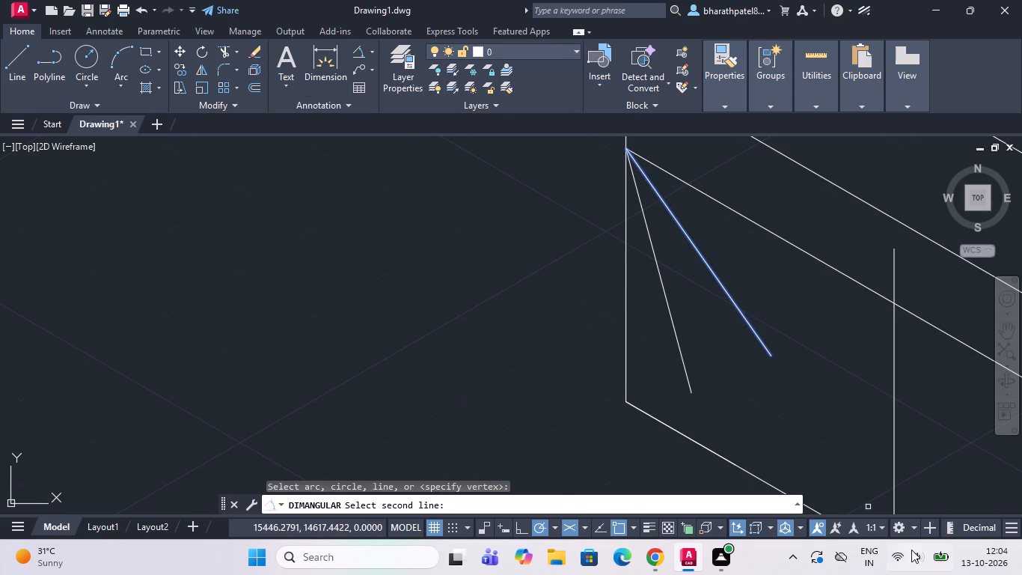
pyautogui.scroll(-3, 886, 437)
pyautogui.scroll(3, 886, 441)
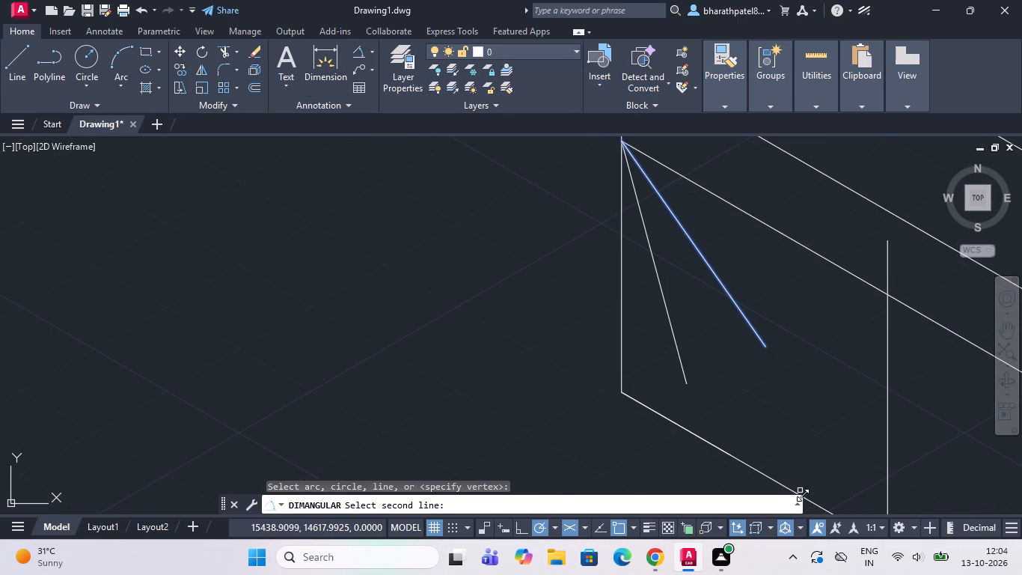
pyautogui.click(791, 489)
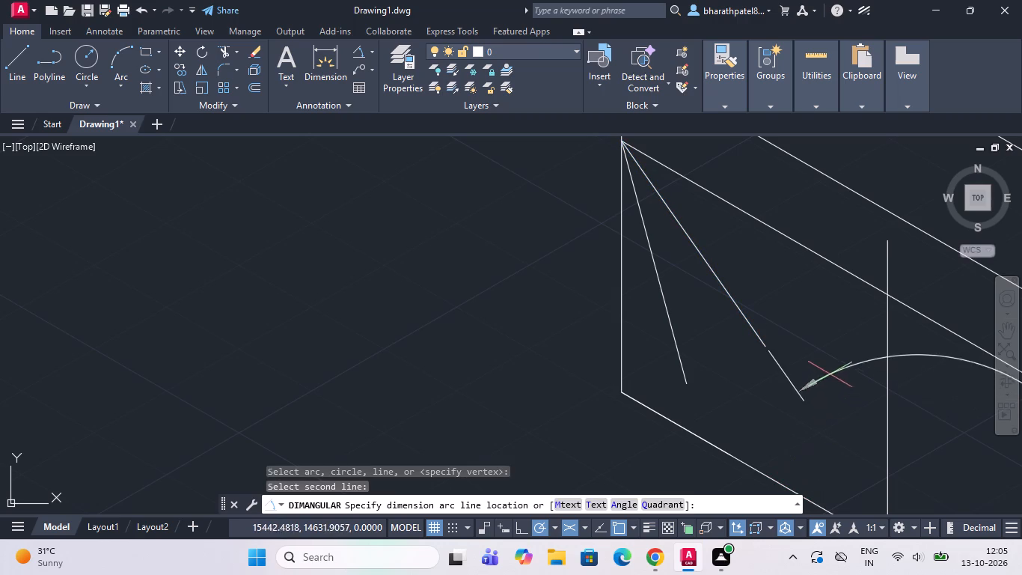
pyautogui.scroll(3, 819, 332)
pyautogui.scroll(-5, 820, 332)
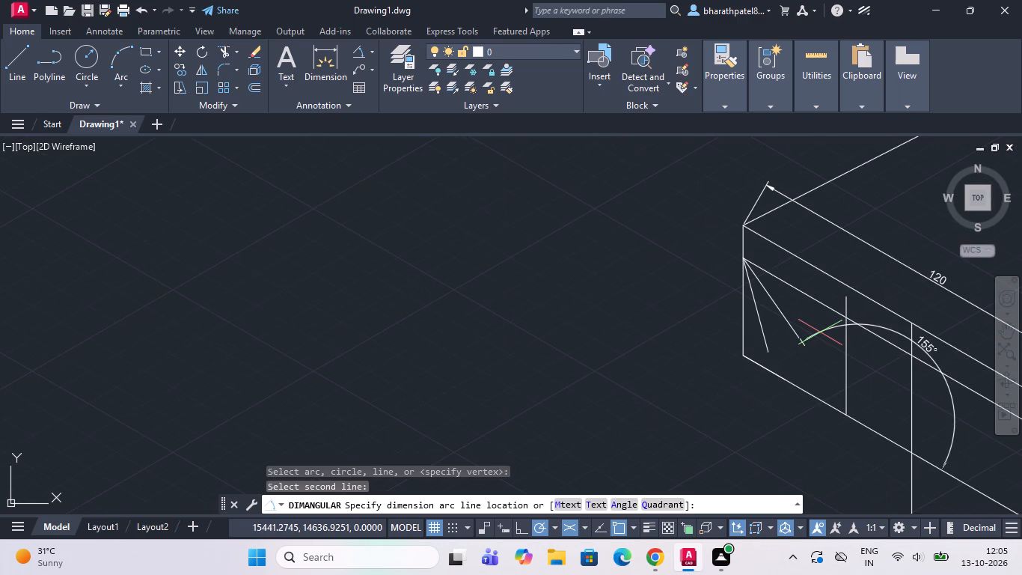
pyautogui.scroll(2, 820, 332)
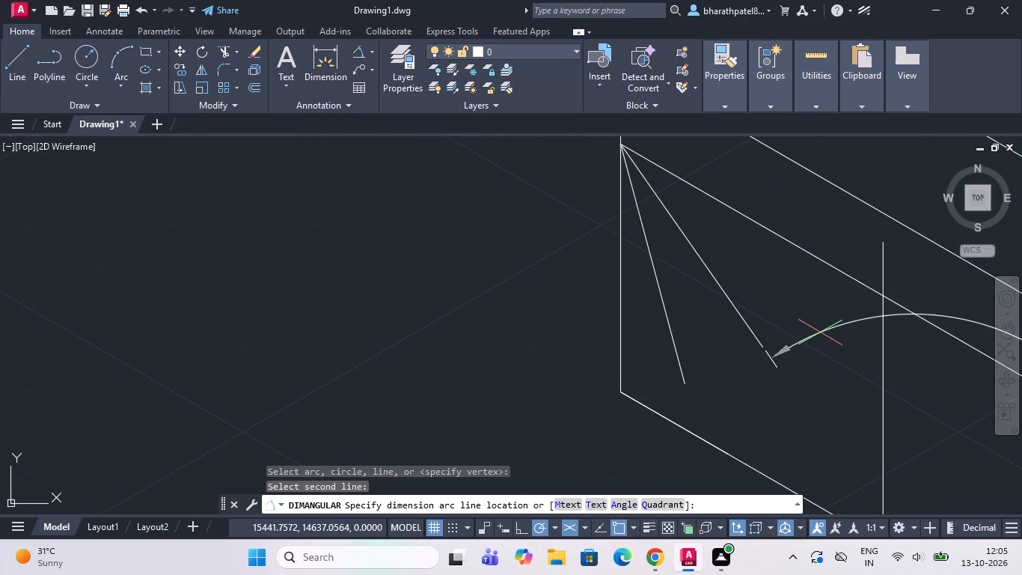
pyautogui.press('Escape')
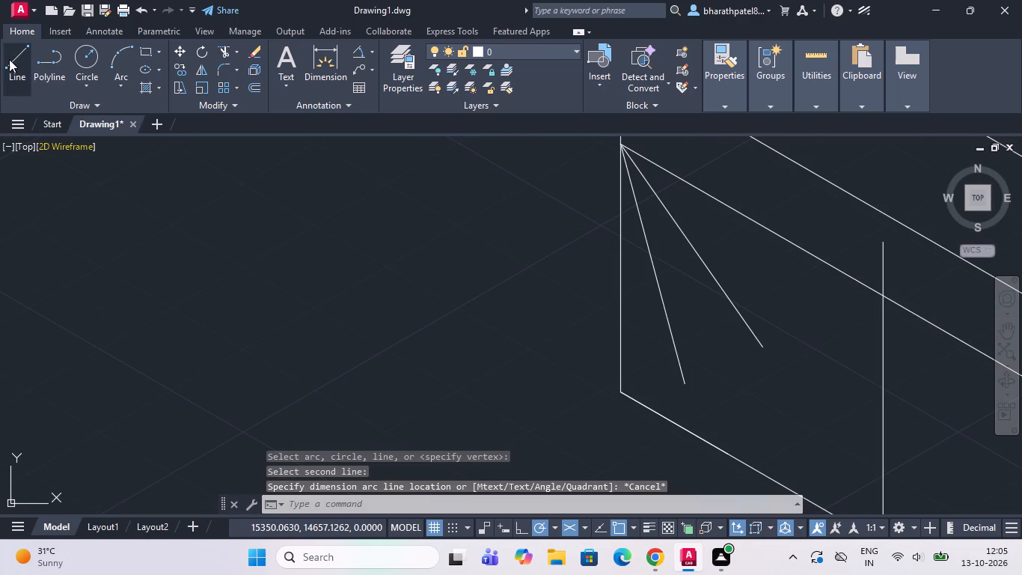
# Draw a line 30 long at 265° from the shared start point of the 285° and 305° lines.
pyautogui.click(13, 58)
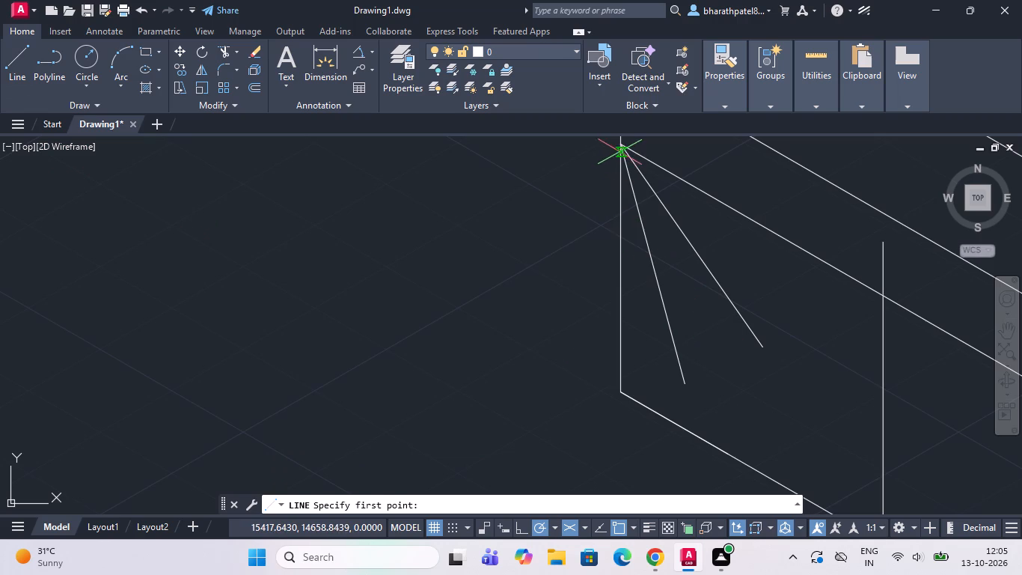
pyautogui.click(621, 146)
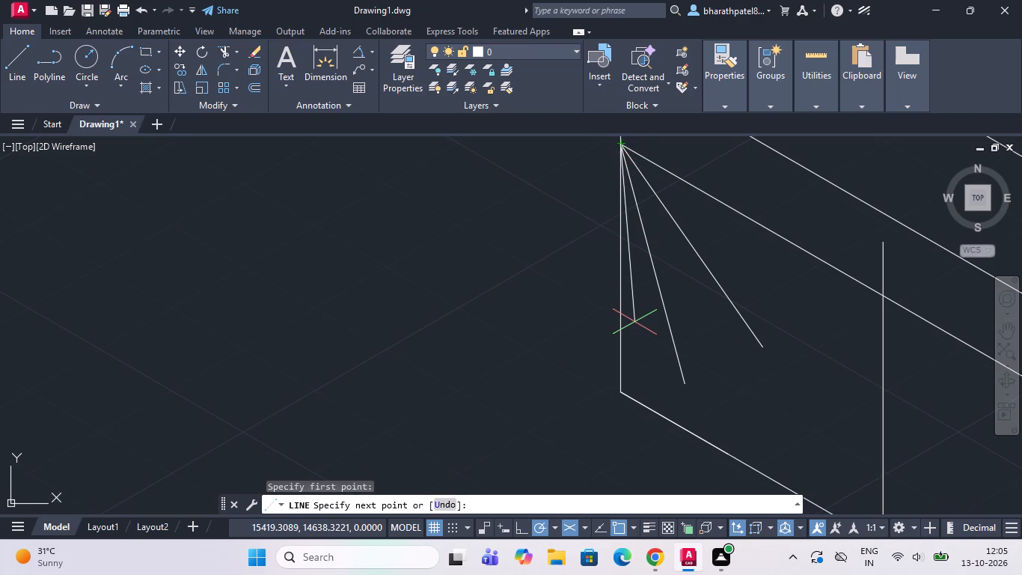
pyautogui.hotkey('shift', '@')
pyautogui.write('330')
pyautogui.press('BackSpace')
pyautogui.press('BackSpace')
pyautogui.press('0')
pyautogui.press('shift+less')
pyautogui.write('265')
pyautogui.press('Return')
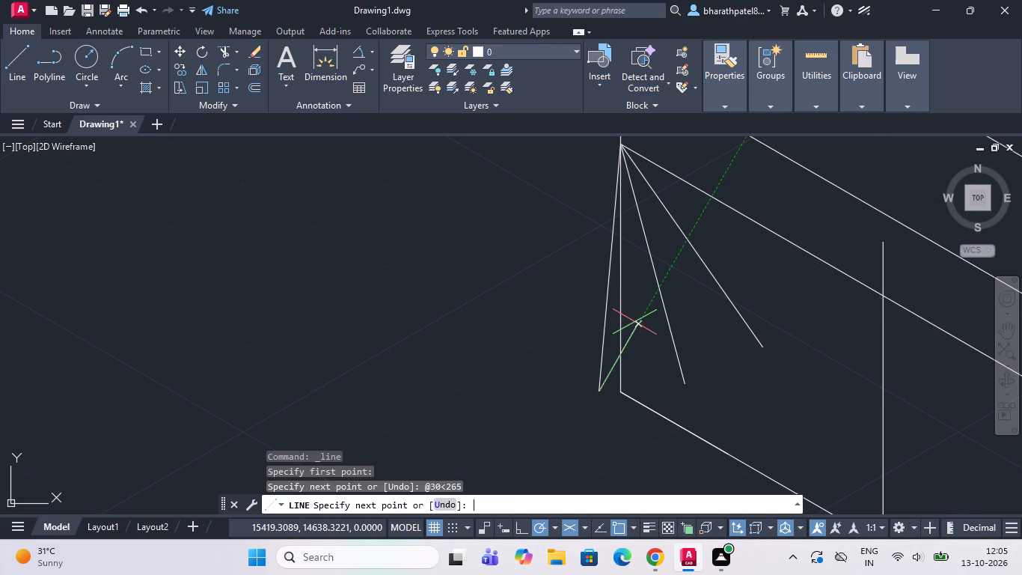
pyautogui.rightClick(611, 328)
pyautogui.click(636, 337)
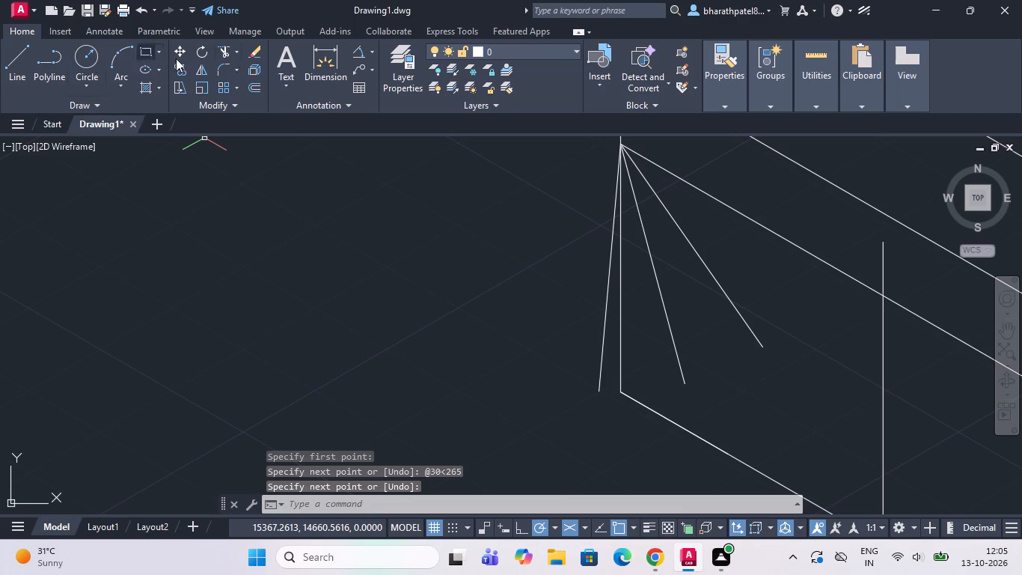
# Measure the angle between the 265° line and the front face's lower edge.
pyautogui.click(358, 52)
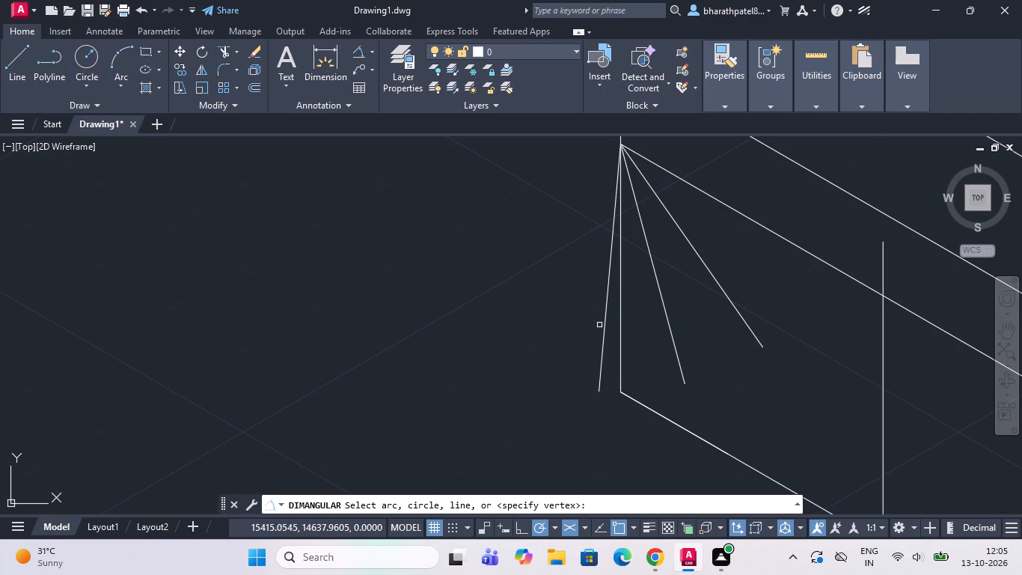
pyautogui.click(604, 320)
pyautogui.click(659, 412)
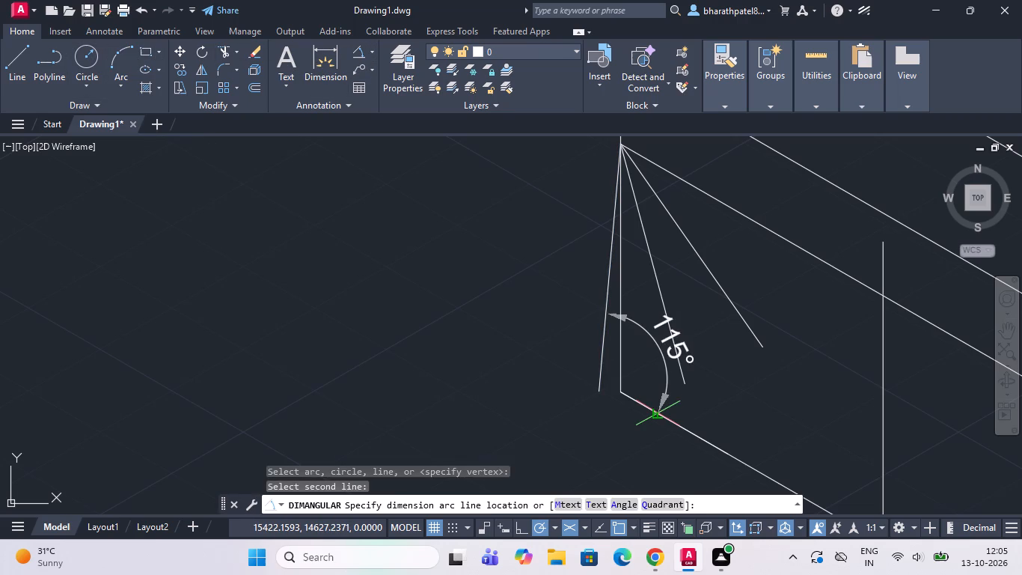
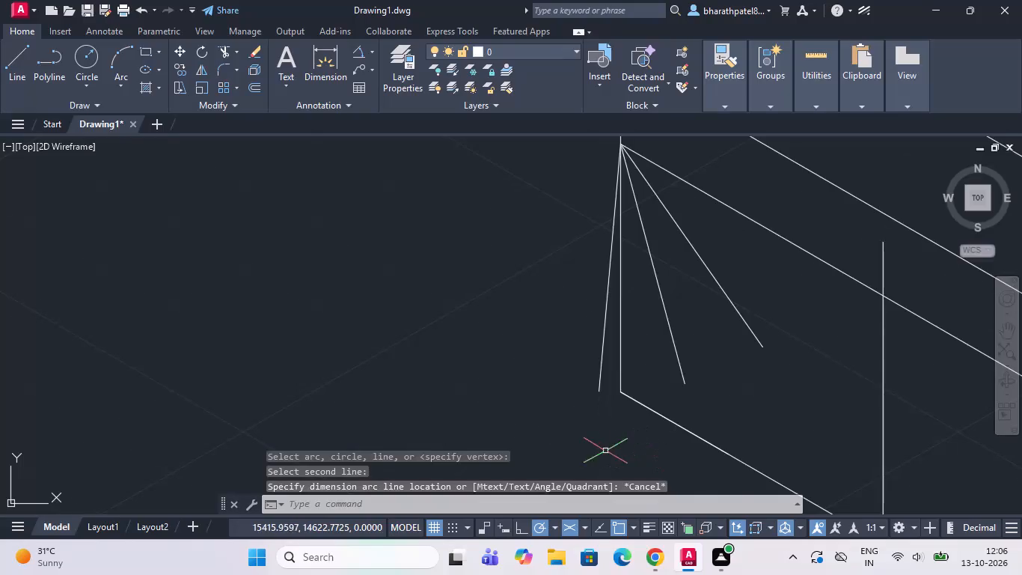
# Delete the three trial lines at 305°, 285° and 265° from the front face's far vertical edge.
pyautogui.scroll(-3, 593, 456)
pyautogui.scroll(-2, 716, 323)
pyautogui.scroll(3, 691, 432)
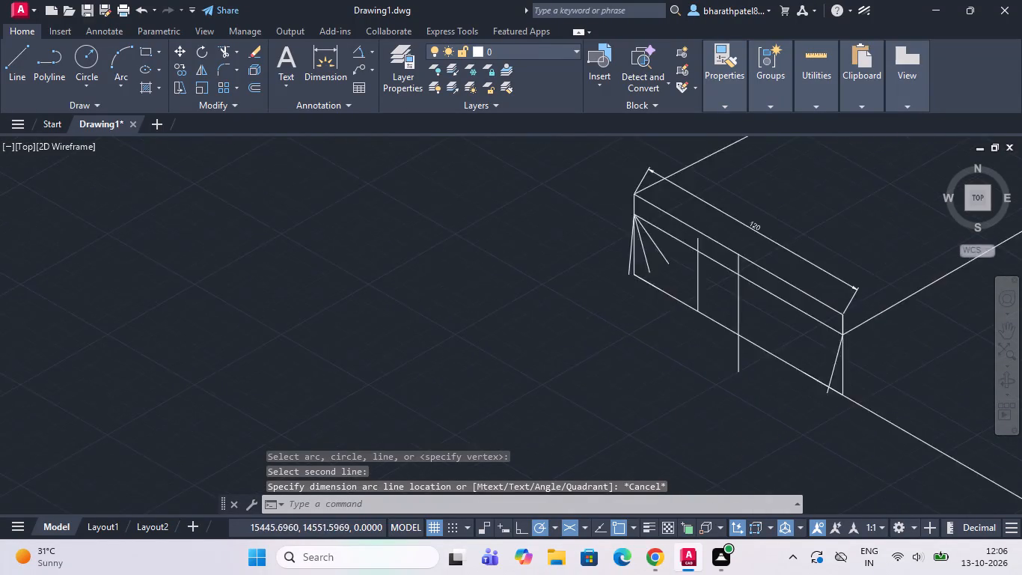
pyautogui.scroll(-3, 688, 437)
pyautogui.scroll(3, 610, 457)
pyautogui.scroll(-2, 609, 458)
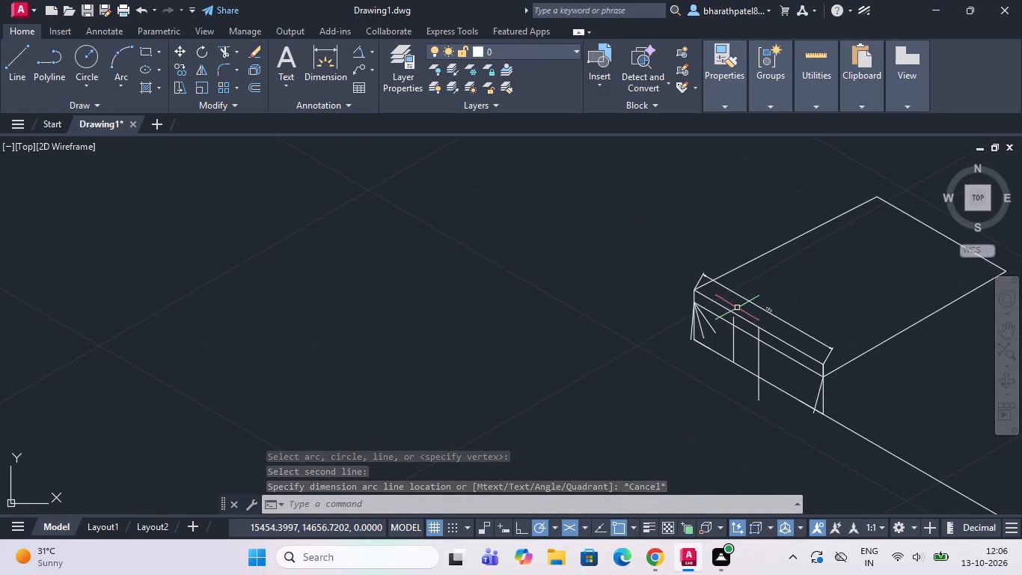
pyautogui.scroll(3, 735, 308)
pyautogui.click(628, 368)
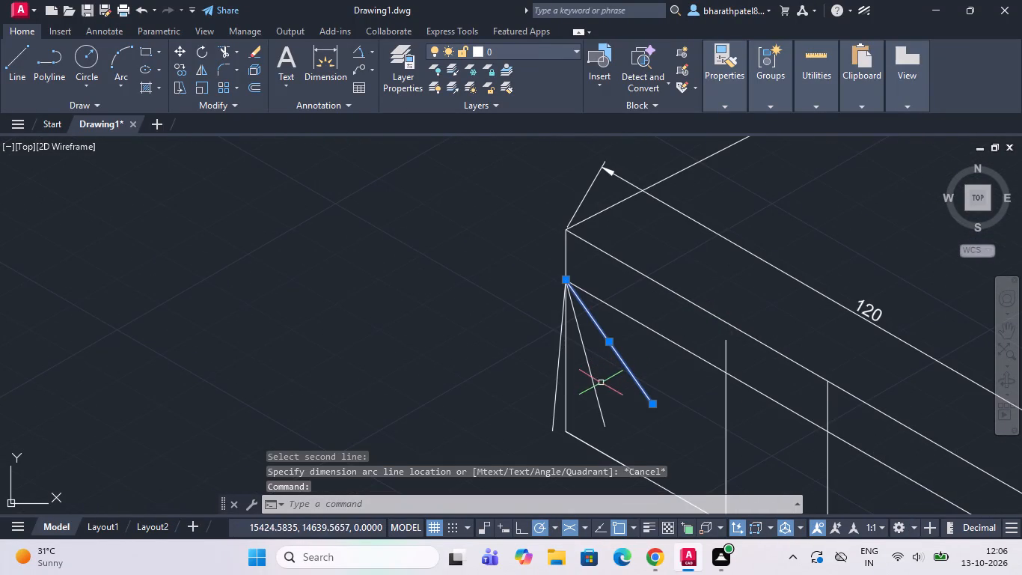
pyautogui.click(593, 388)
pyautogui.click(555, 389)
pyautogui.press('Delete')
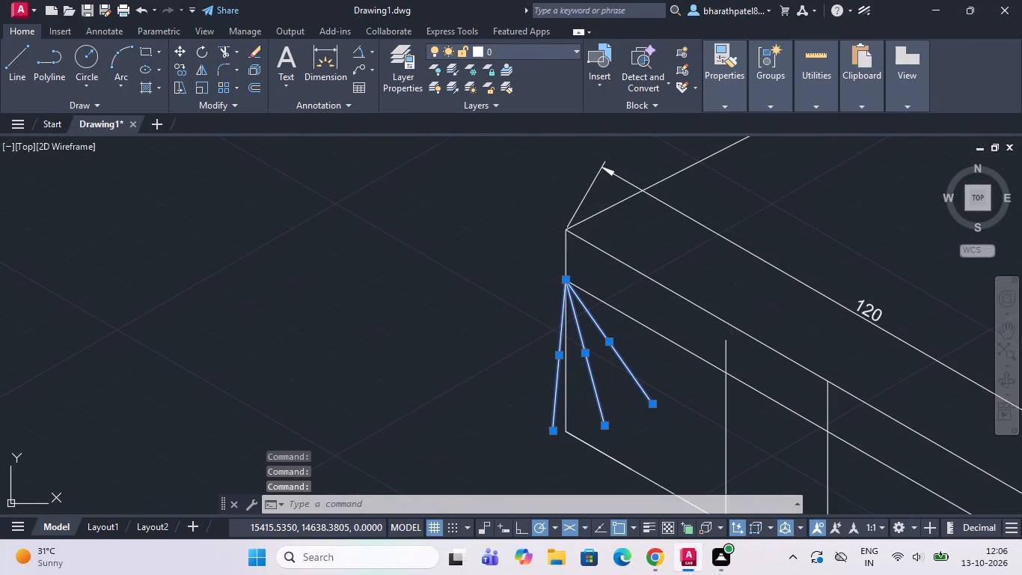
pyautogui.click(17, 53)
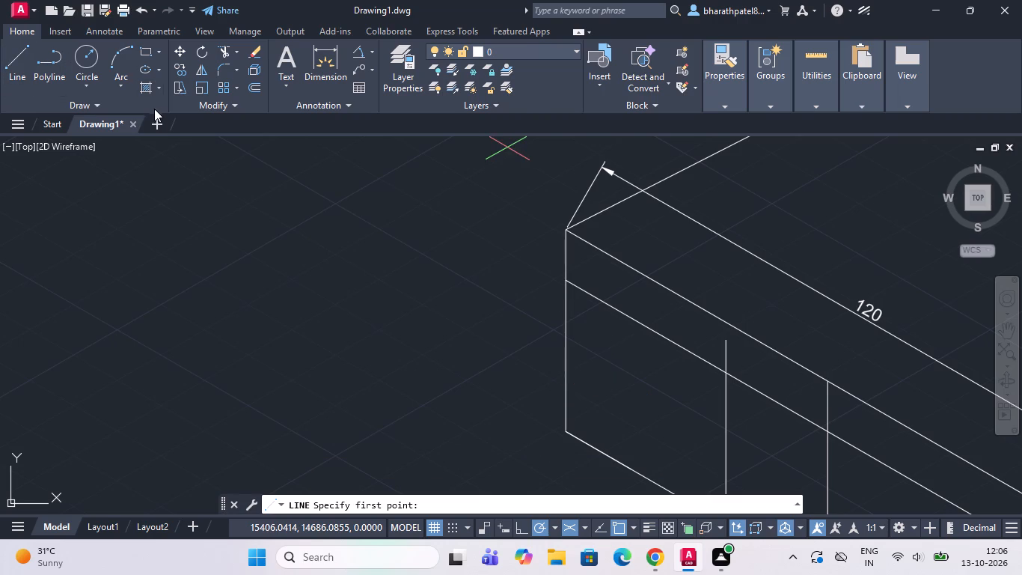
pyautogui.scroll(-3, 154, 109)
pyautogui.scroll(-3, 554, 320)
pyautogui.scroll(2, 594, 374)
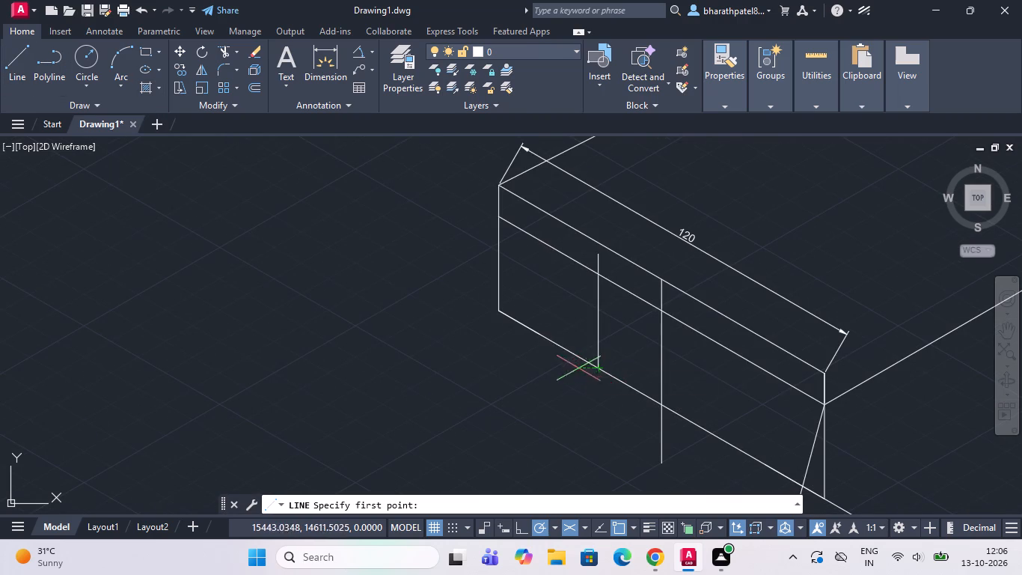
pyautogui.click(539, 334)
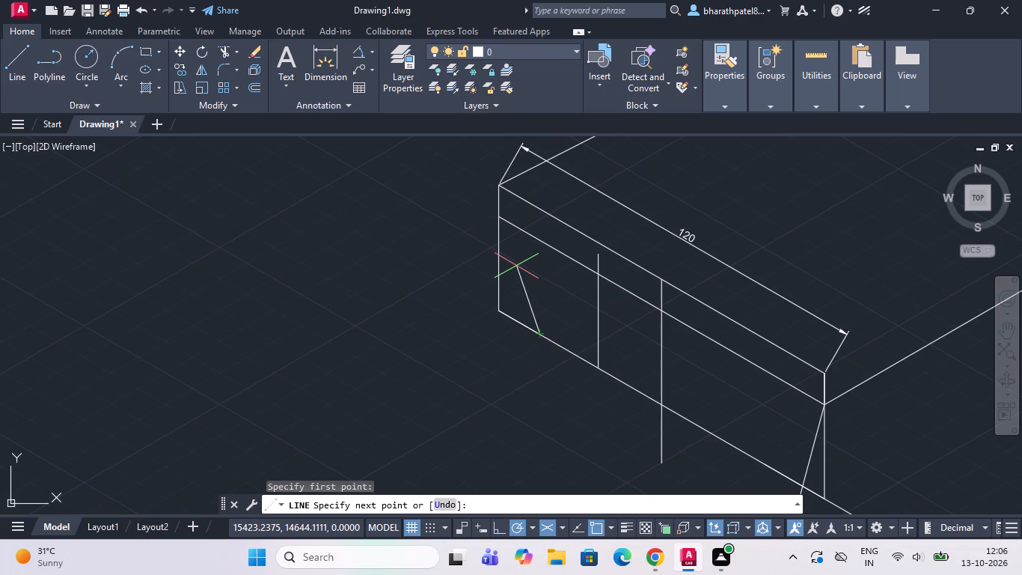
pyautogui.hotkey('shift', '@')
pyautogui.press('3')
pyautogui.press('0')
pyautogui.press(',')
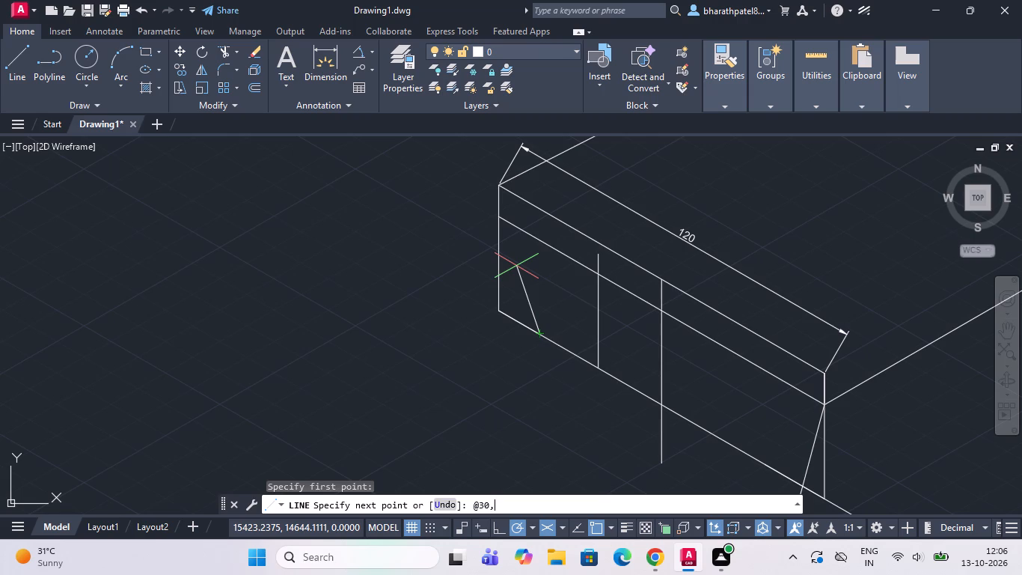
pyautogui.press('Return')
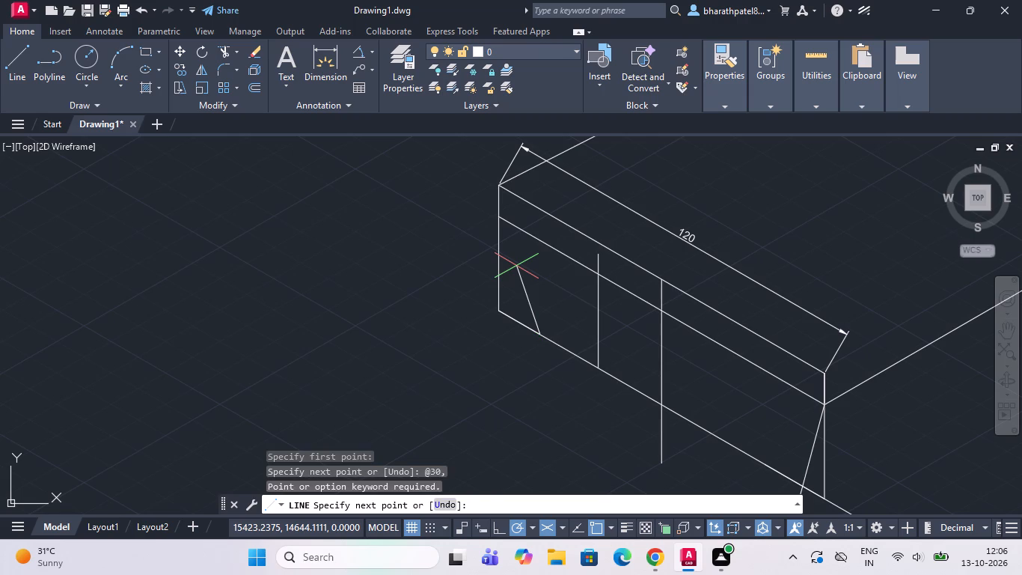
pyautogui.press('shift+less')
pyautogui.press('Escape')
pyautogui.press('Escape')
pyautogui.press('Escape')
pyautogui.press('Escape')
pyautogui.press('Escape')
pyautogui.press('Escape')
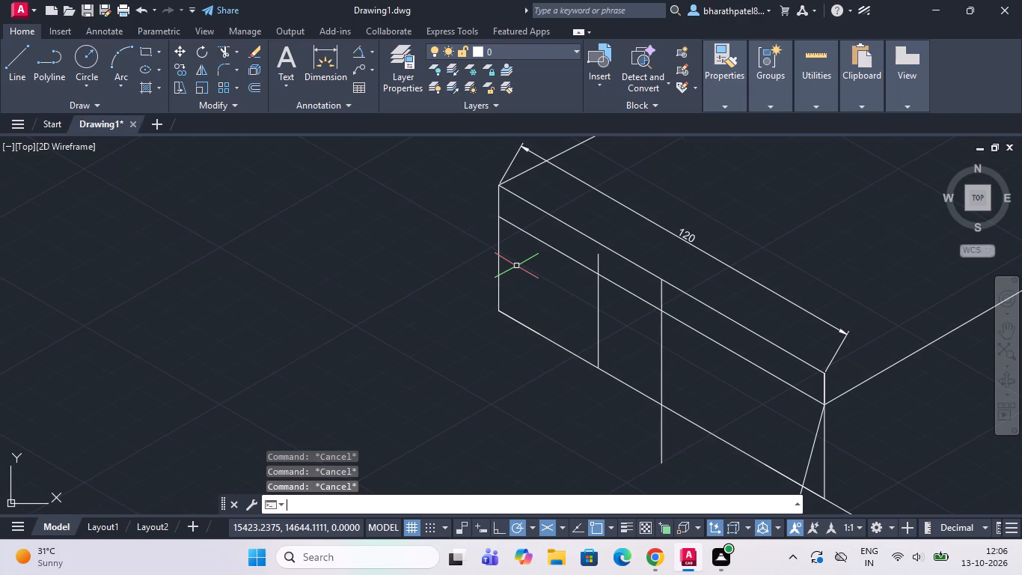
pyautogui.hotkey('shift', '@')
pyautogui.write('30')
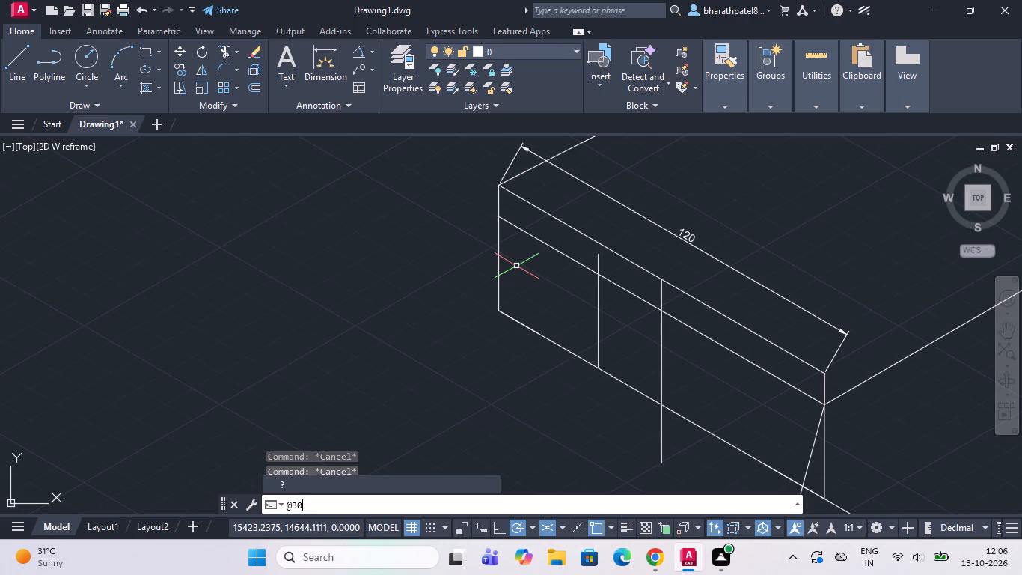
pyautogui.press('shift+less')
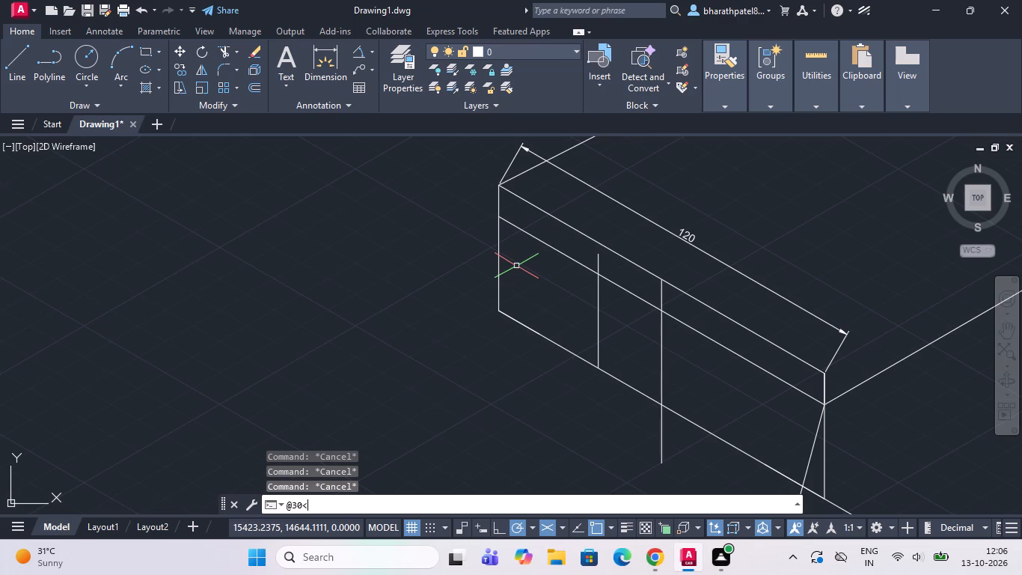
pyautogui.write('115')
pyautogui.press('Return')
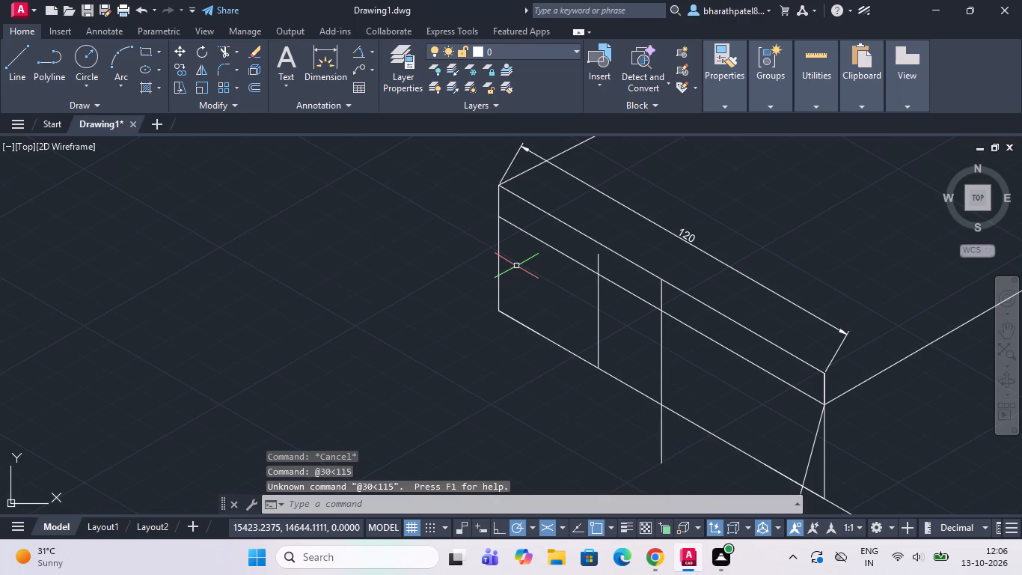
# Draw a line 30 long at 115° from the endpoint on the front face's lower edge near its far corner.
pyautogui.click(7, 69)
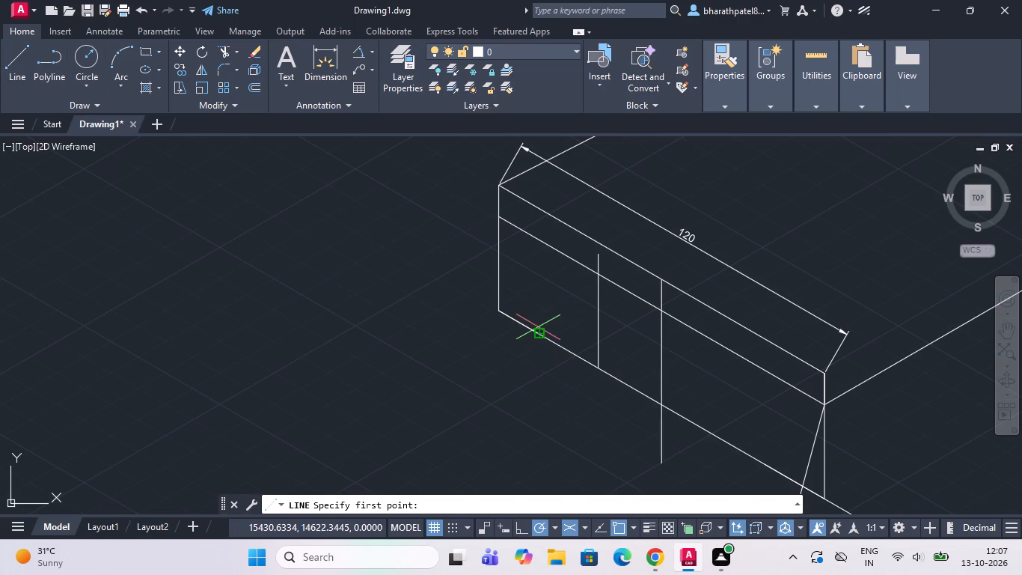
pyautogui.click(539, 335)
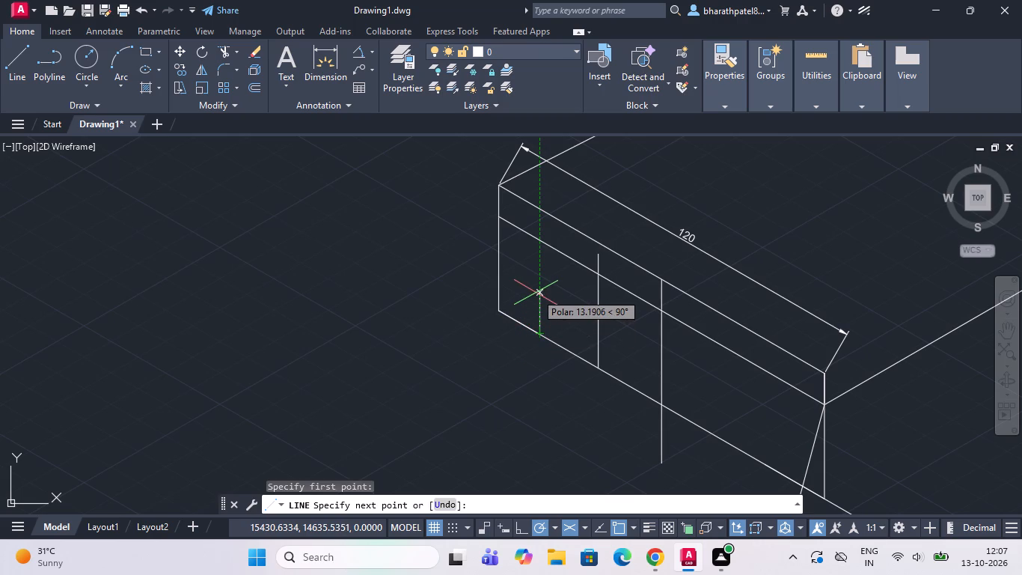
pyautogui.hotkey('shift', '@')
pyautogui.write('30')
pyautogui.press('shift+less')
pyautogui.write('115')
pyautogui.press('Return')
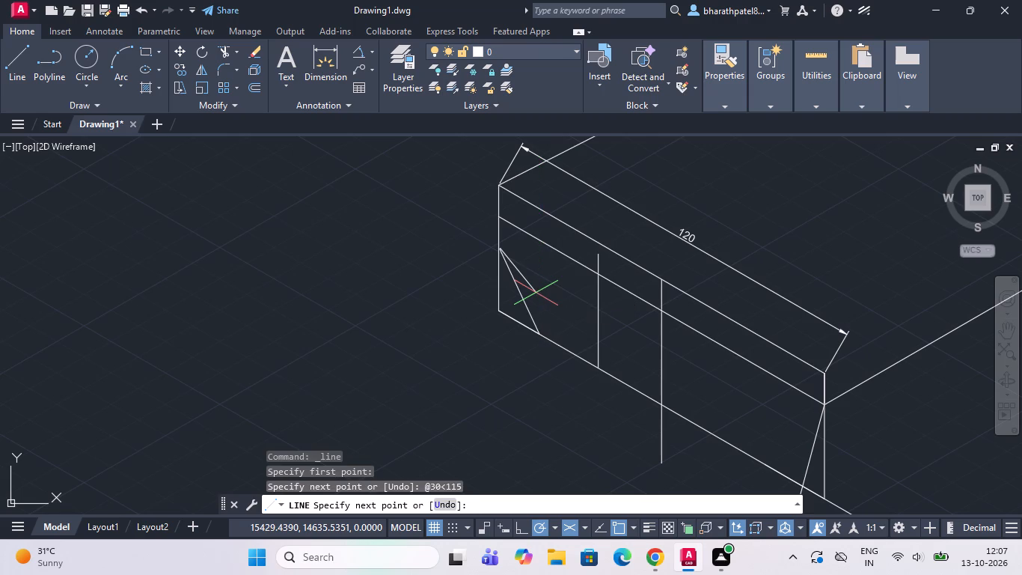
pyautogui.scroll(3, 545, 290)
pyautogui.scroll(-2, 541, 310)
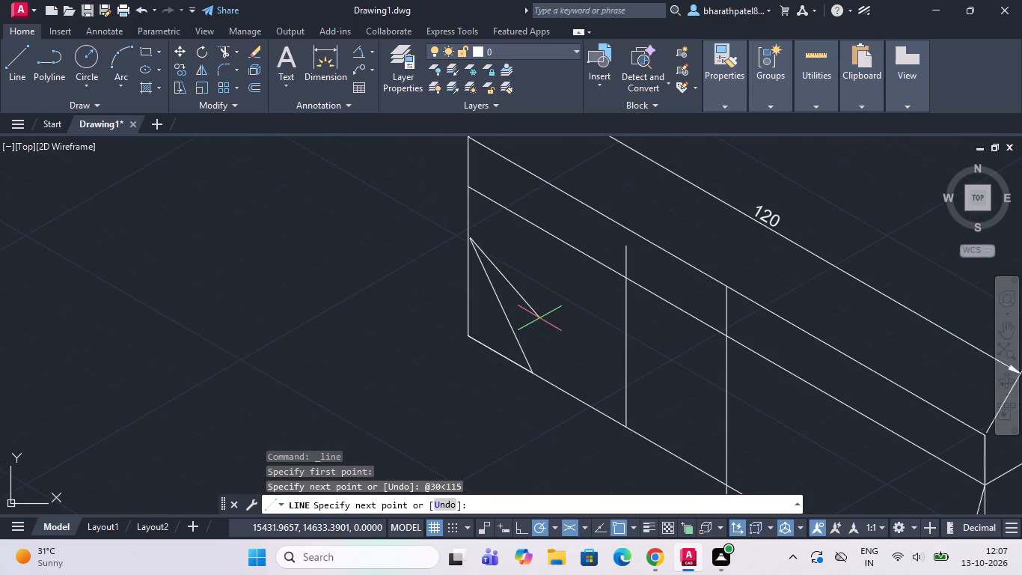
pyautogui.press('Escape')
# Draw a short horizontal reference line from the lower end of the 115° line, extending toward the inside of the front face.
pyautogui.scroll(1, 508, 267)
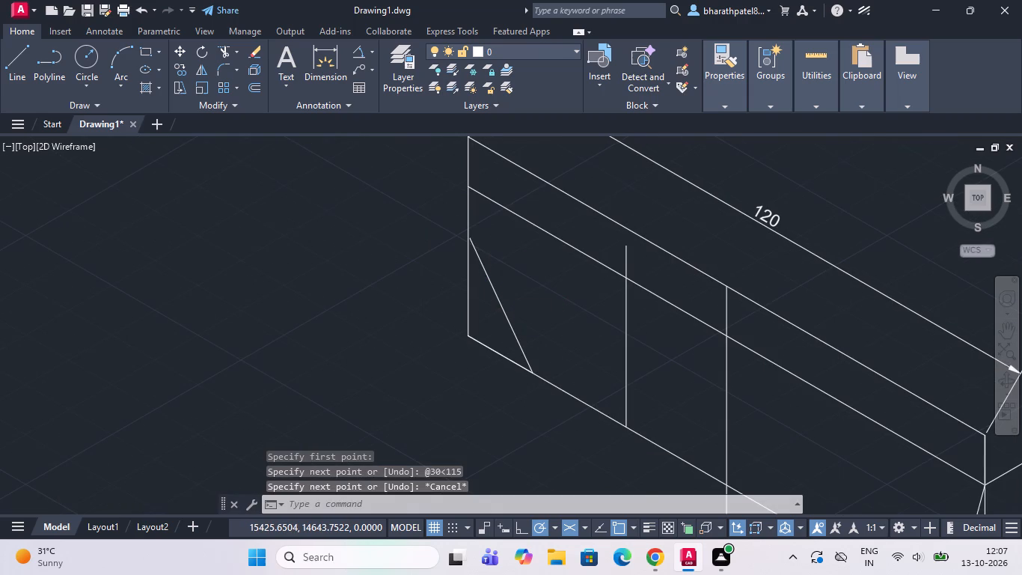
pyautogui.scroll(-2, 507, 267)
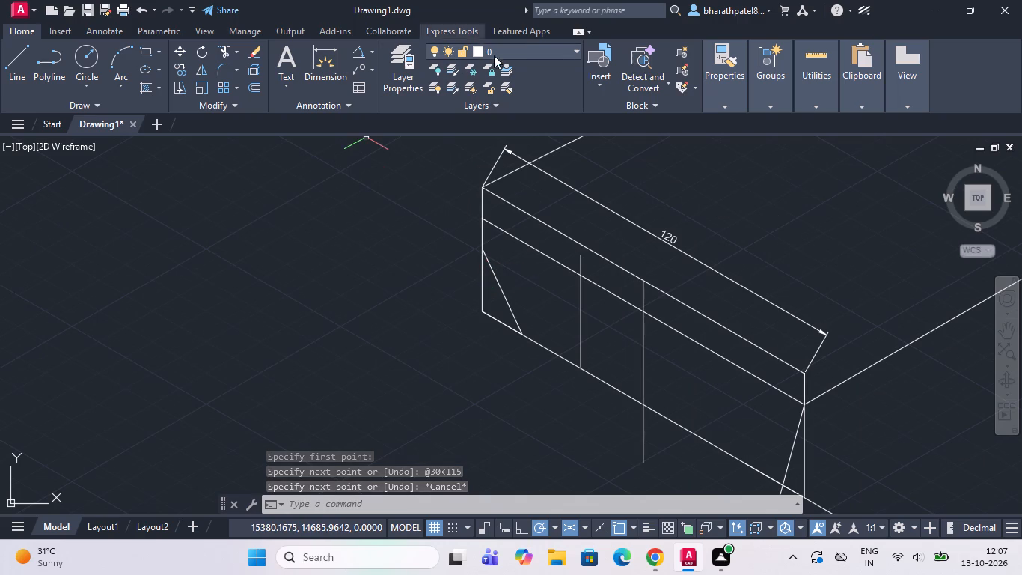
pyautogui.click(0, 67)
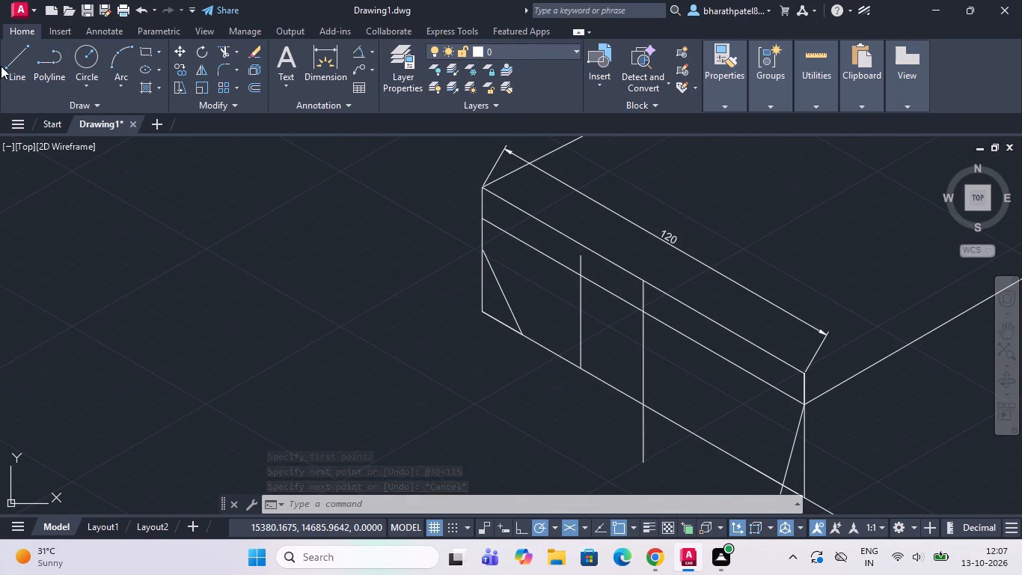
pyautogui.click(8, 66)
pyautogui.scroll(2, 557, 346)
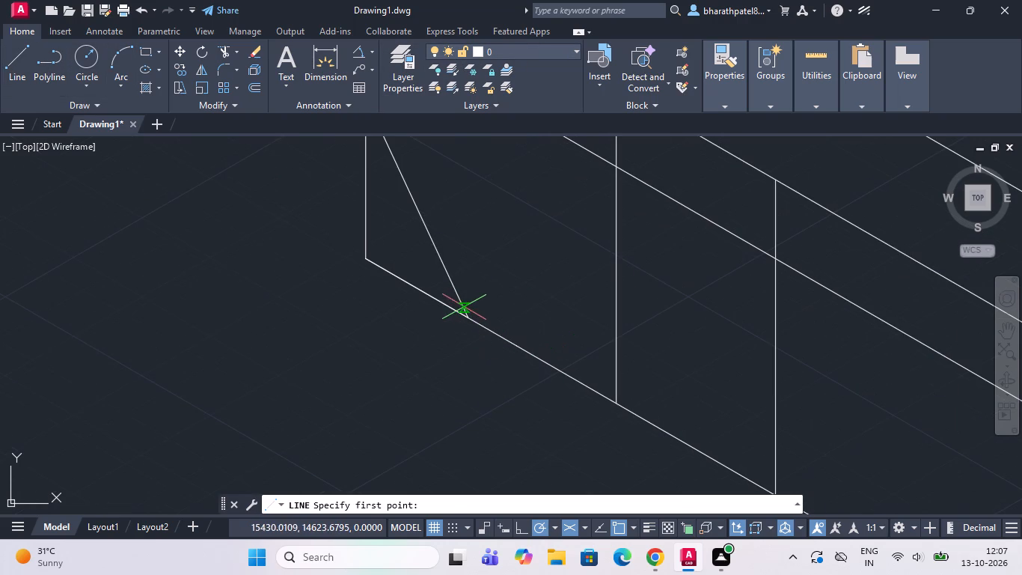
pyautogui.moveTo(464, 320); pyautogui.dragTo(473, 322)
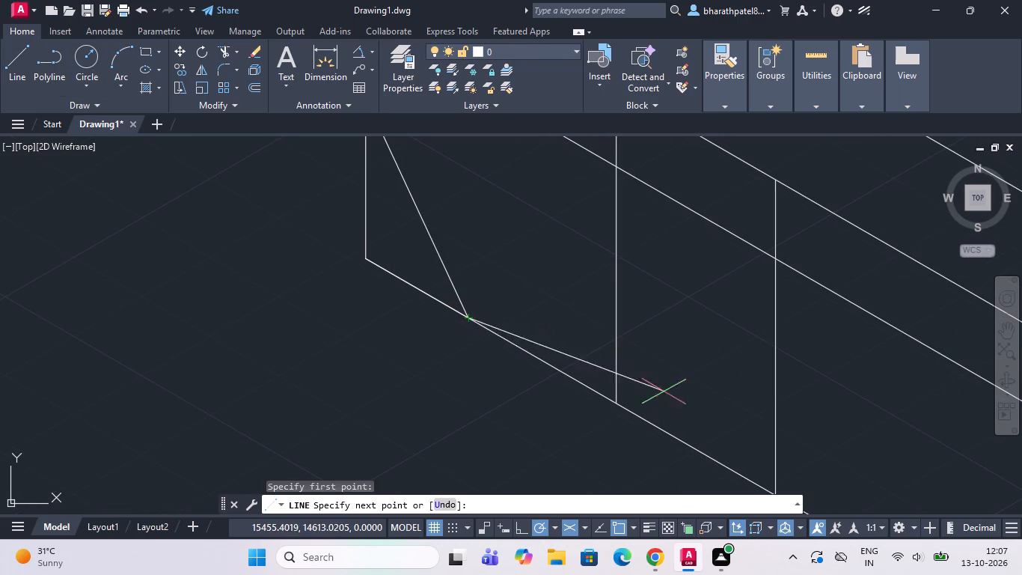
pyautogui.click(552, 527)
pyautogui.click(583, 398)
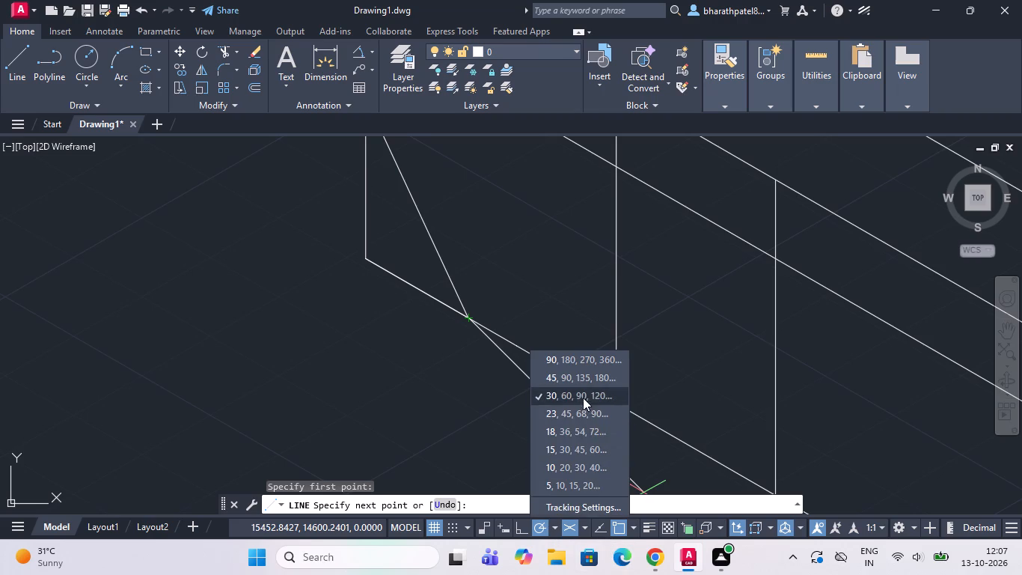
pyautogui.click(578, 323)
pyautogui.press('Escape')
pyautogui.scroll(-2, 619, 425)
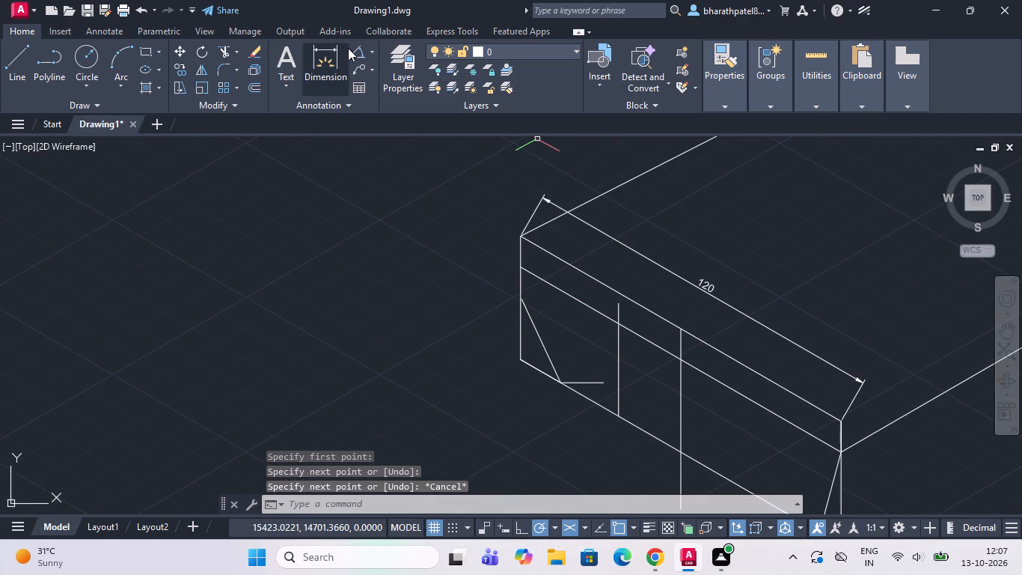
# Add an angular dimension between the 115° line and the horizontal reference line, placing its arc above their shared point.
pyautogui.moveTo(358, 49); pyautogui.dragTo(368, 61)
pyautogui.click(548, 350)
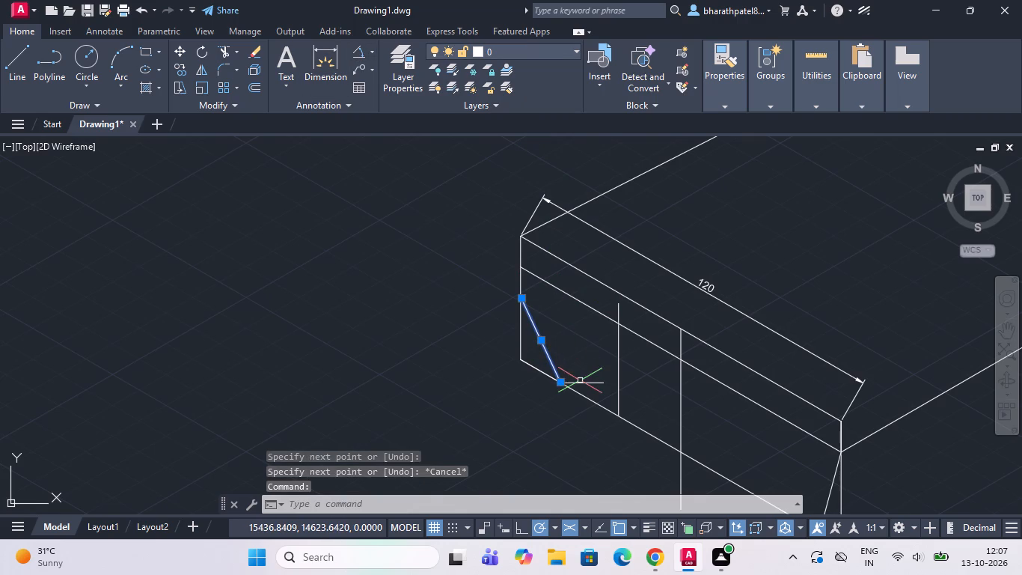
pyautogui.click(580, 380)
pyautogui.press('Escape')
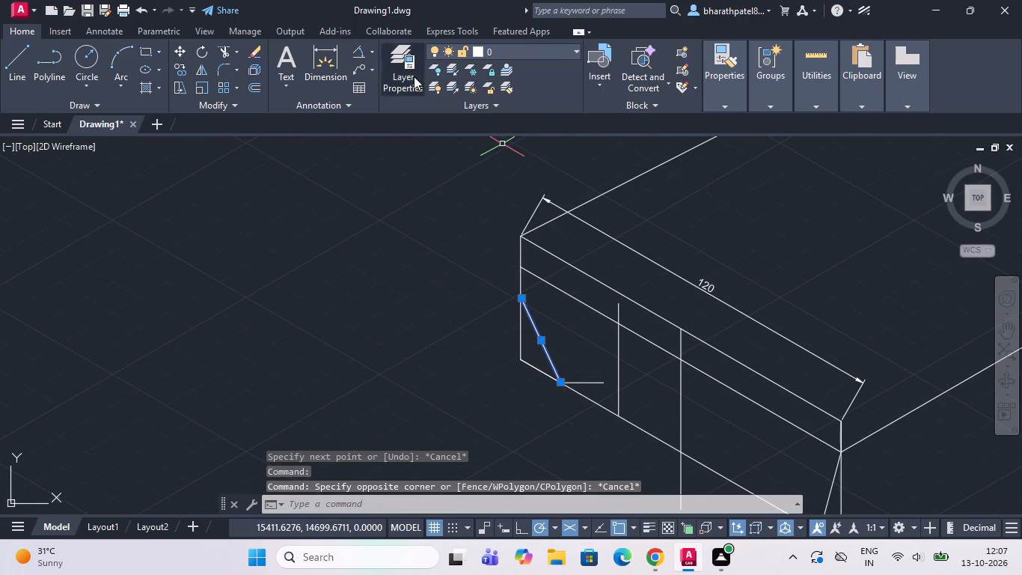
pyautogui.click(360, 52)
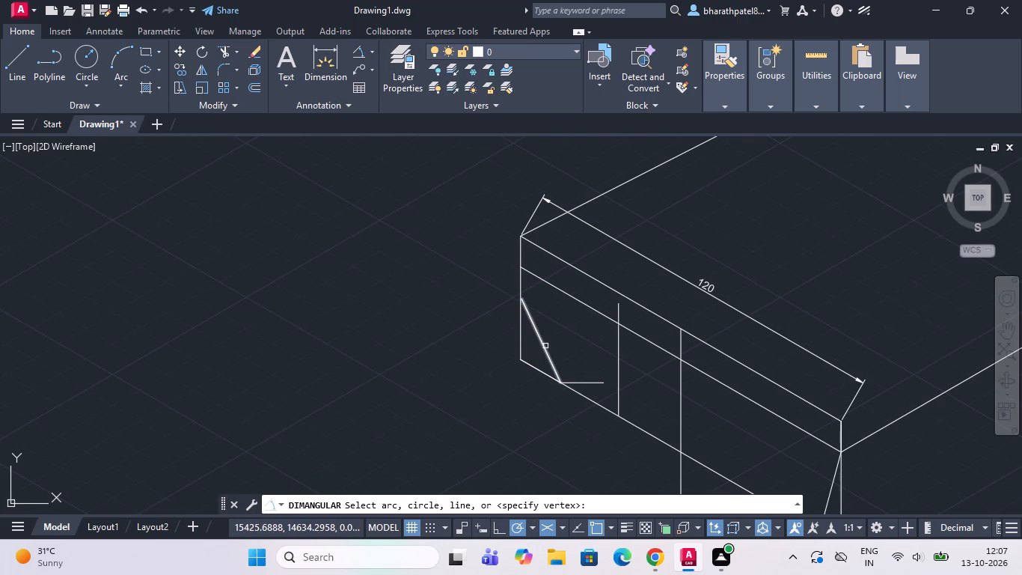
pyautogui.click(545, 346)
pyautogui.click(577, 383)
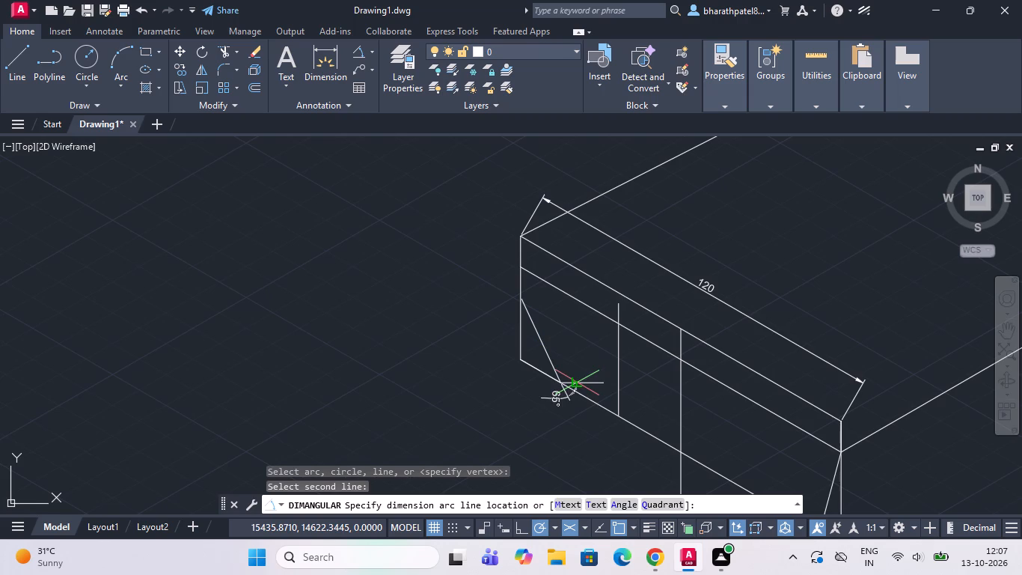
pyautogui.click(580, 361)
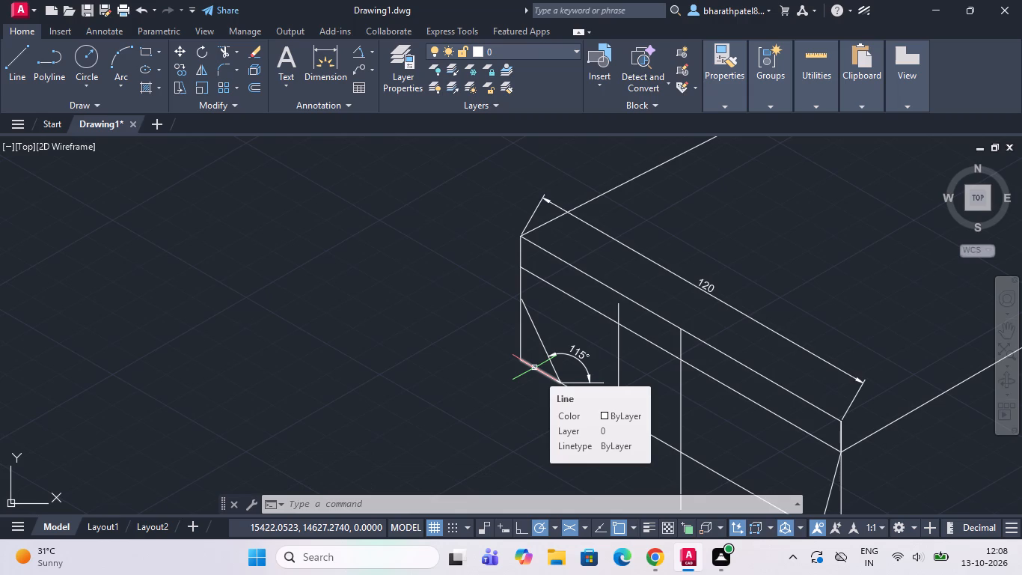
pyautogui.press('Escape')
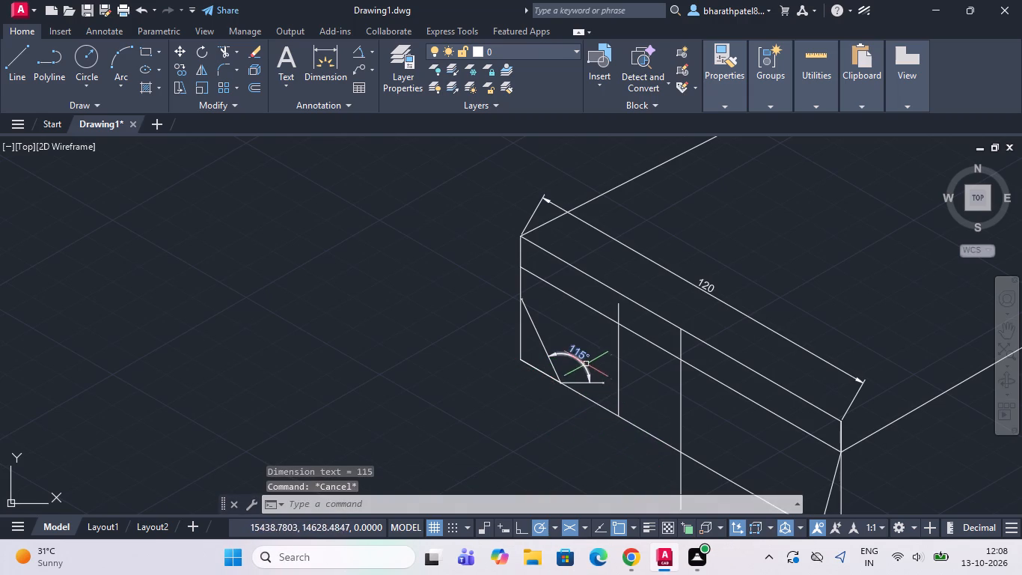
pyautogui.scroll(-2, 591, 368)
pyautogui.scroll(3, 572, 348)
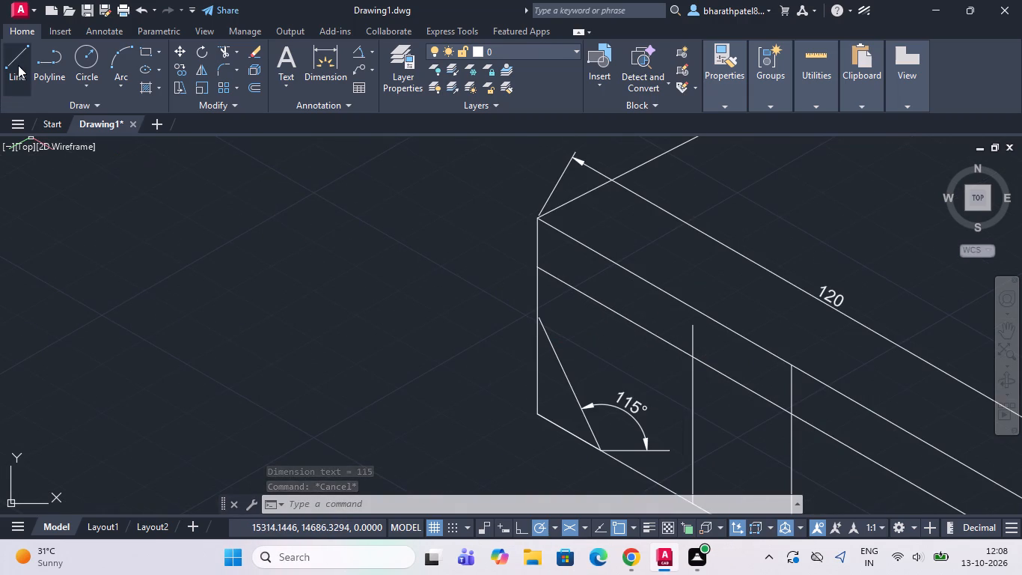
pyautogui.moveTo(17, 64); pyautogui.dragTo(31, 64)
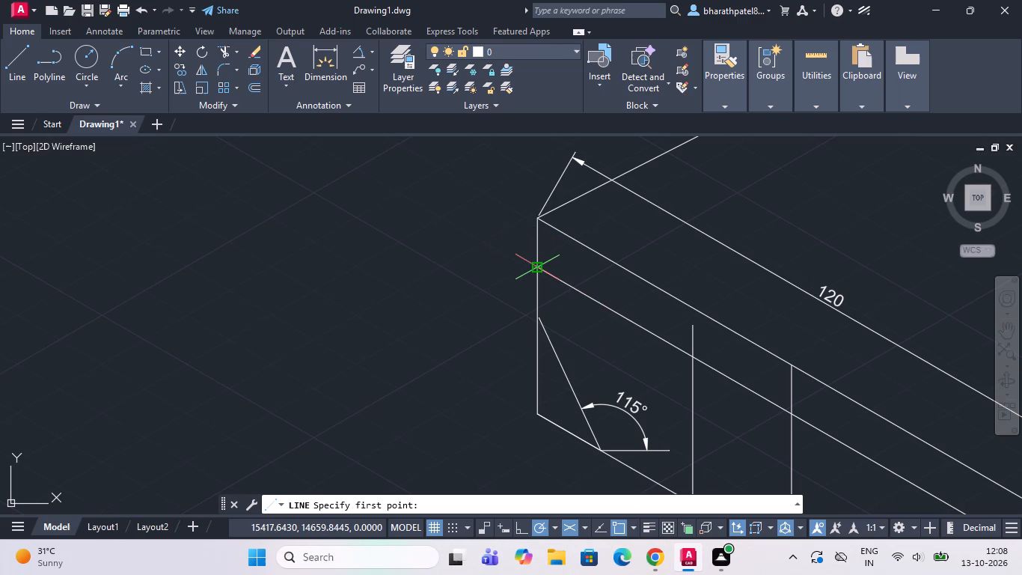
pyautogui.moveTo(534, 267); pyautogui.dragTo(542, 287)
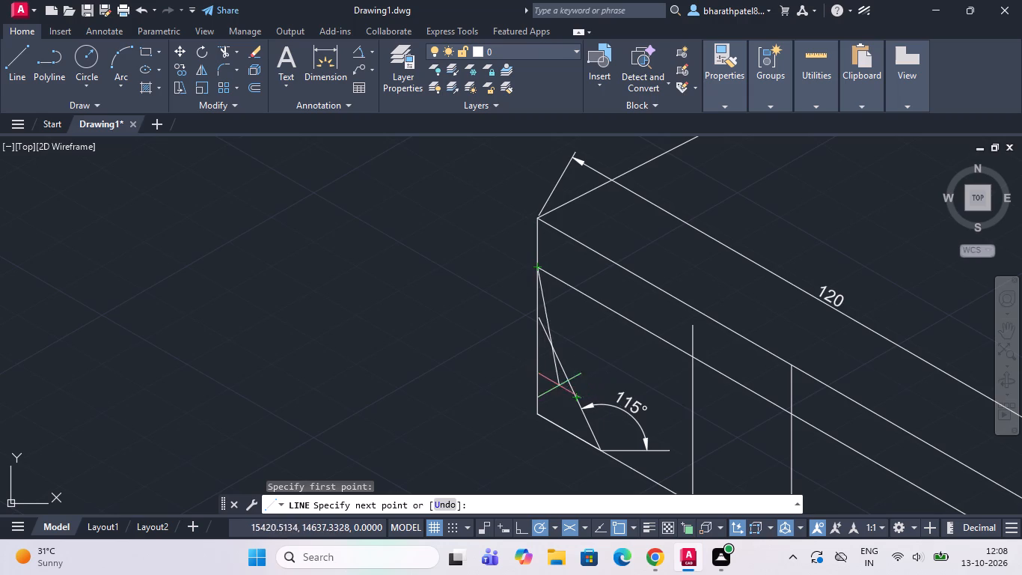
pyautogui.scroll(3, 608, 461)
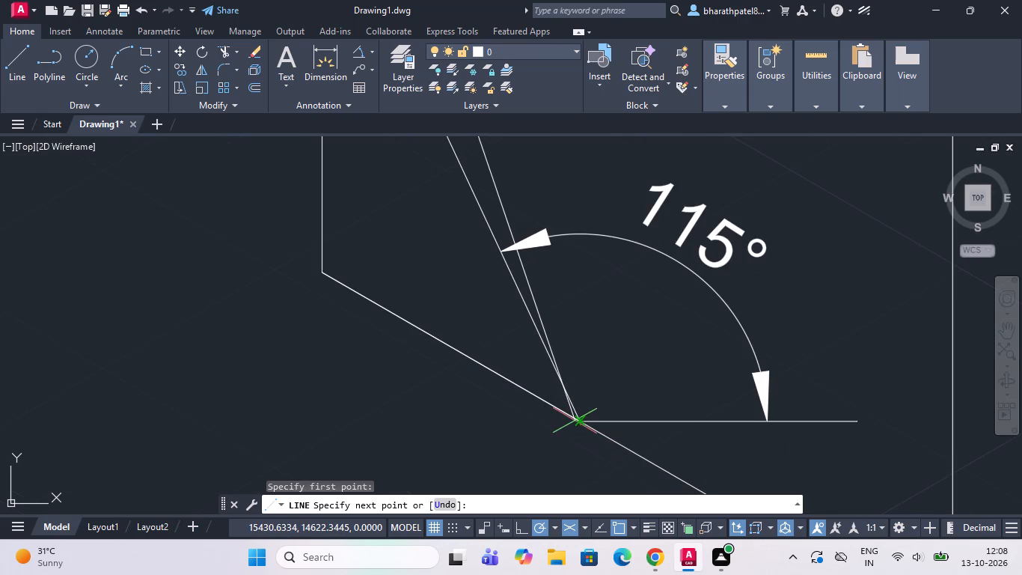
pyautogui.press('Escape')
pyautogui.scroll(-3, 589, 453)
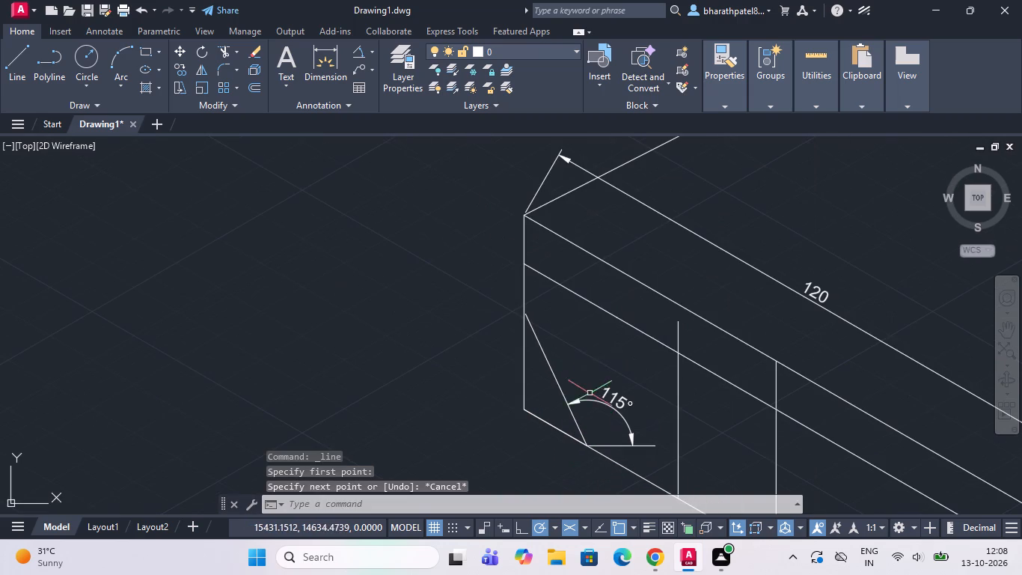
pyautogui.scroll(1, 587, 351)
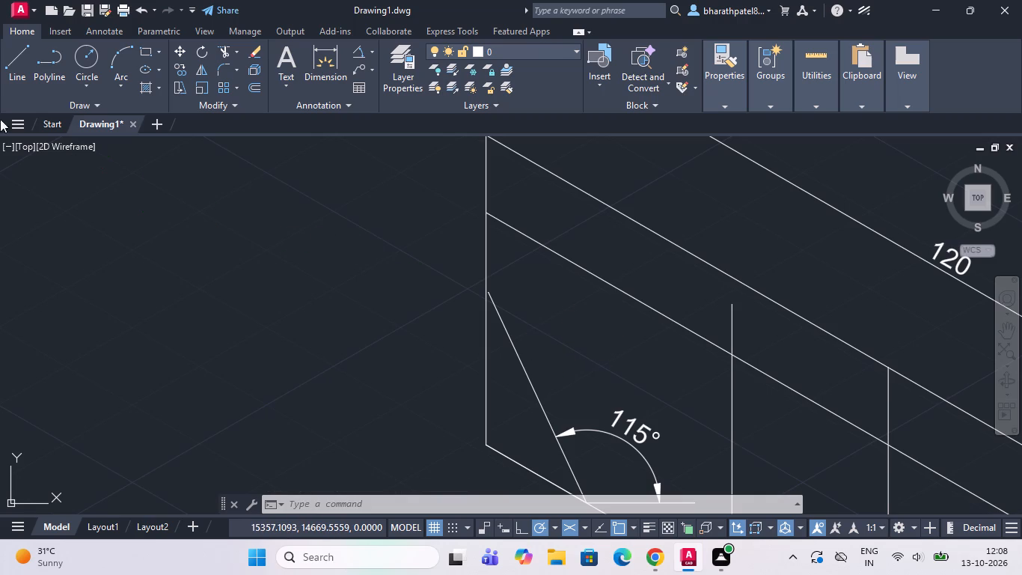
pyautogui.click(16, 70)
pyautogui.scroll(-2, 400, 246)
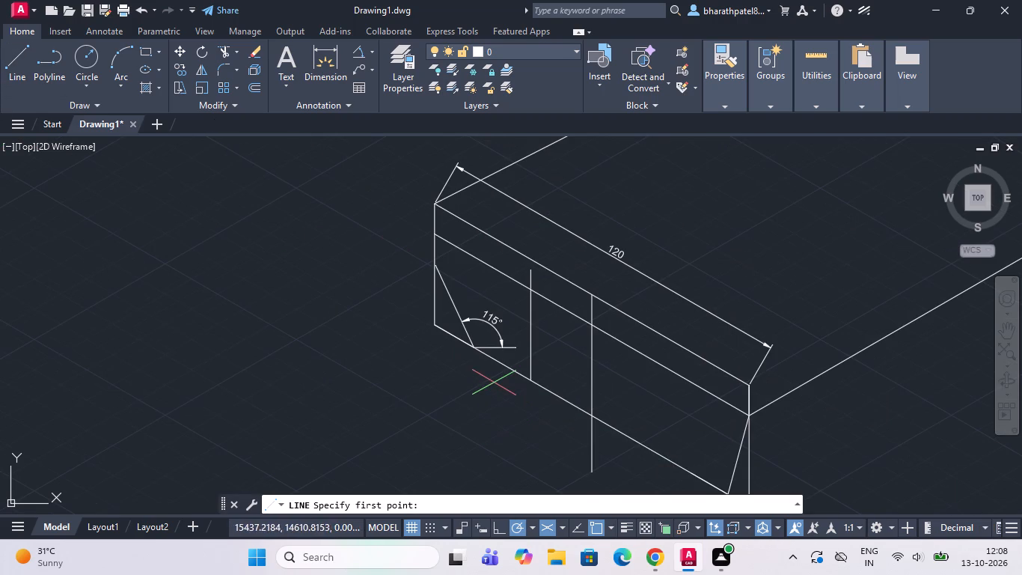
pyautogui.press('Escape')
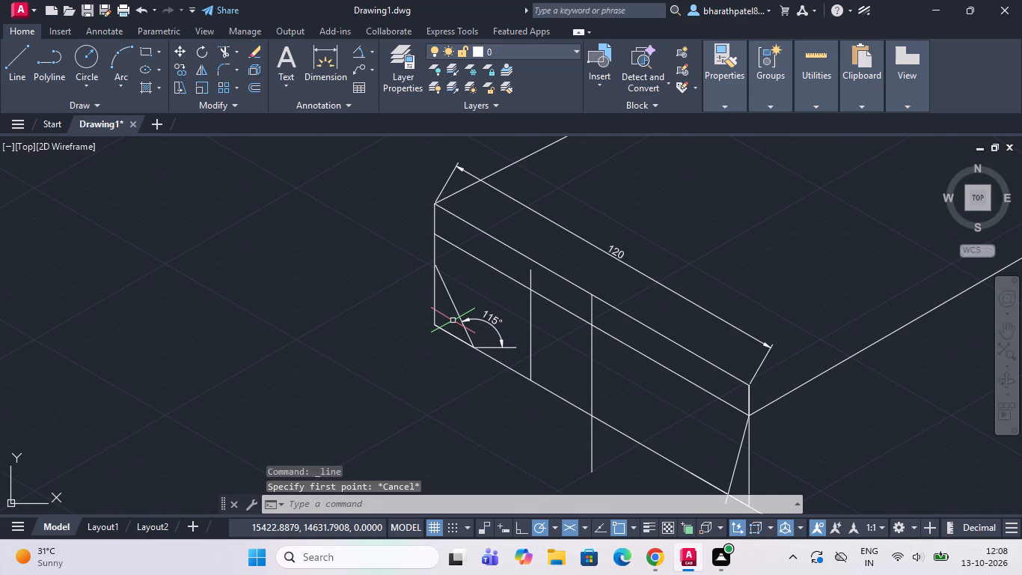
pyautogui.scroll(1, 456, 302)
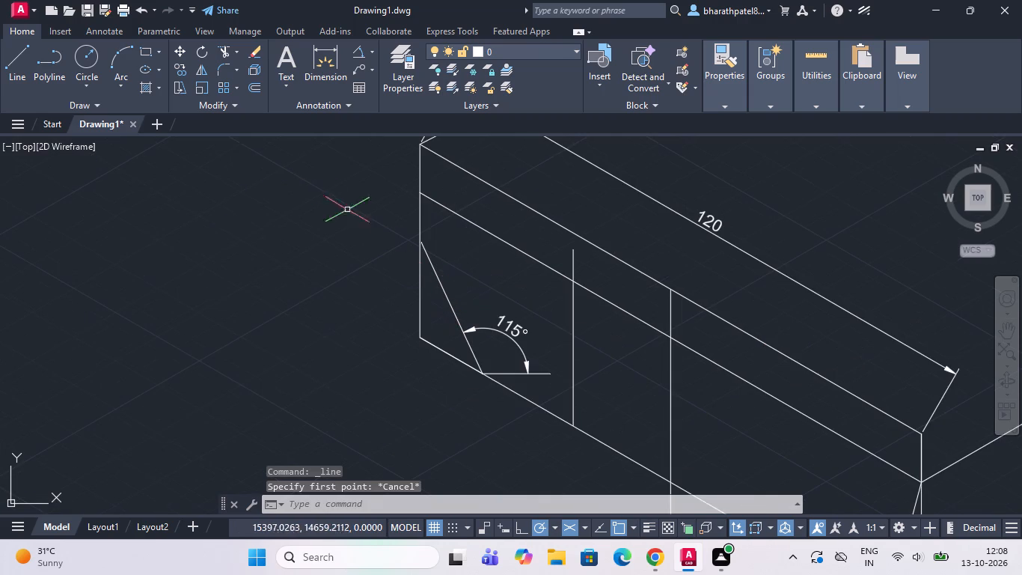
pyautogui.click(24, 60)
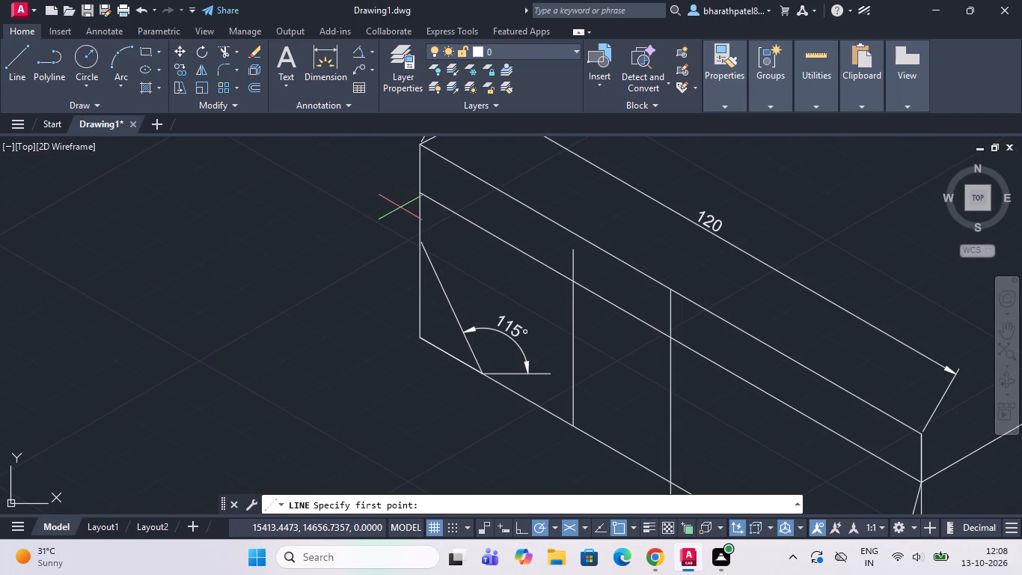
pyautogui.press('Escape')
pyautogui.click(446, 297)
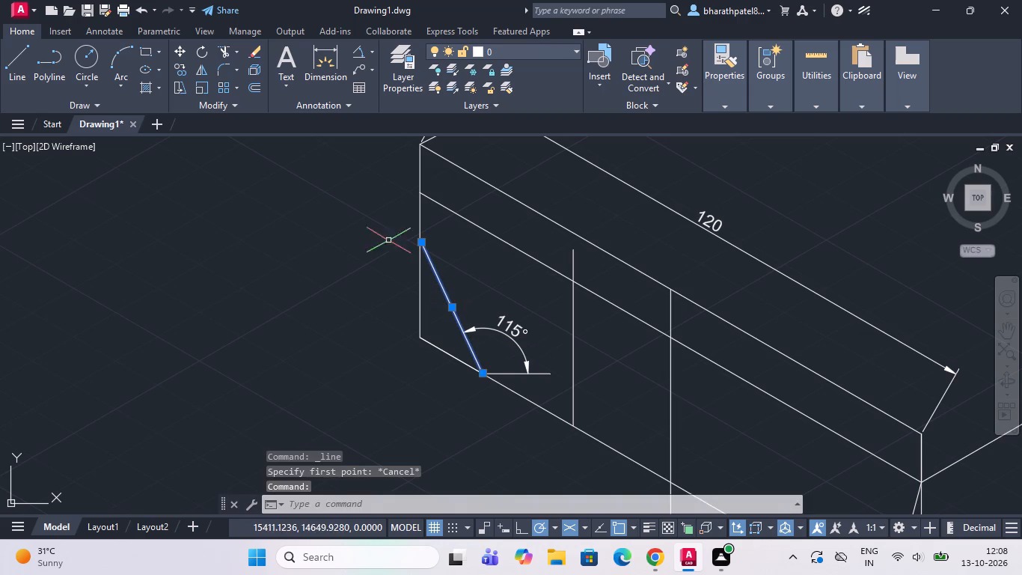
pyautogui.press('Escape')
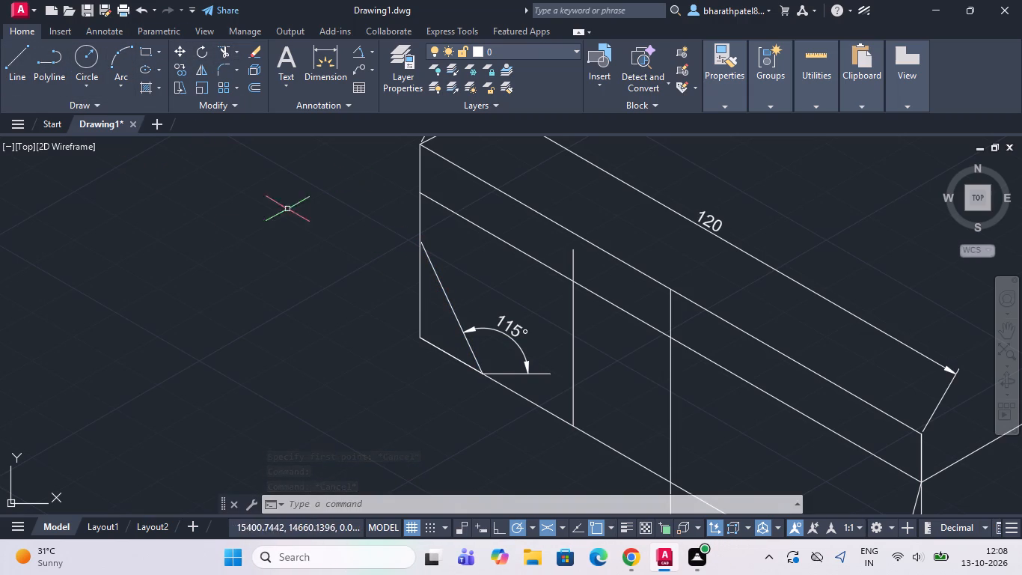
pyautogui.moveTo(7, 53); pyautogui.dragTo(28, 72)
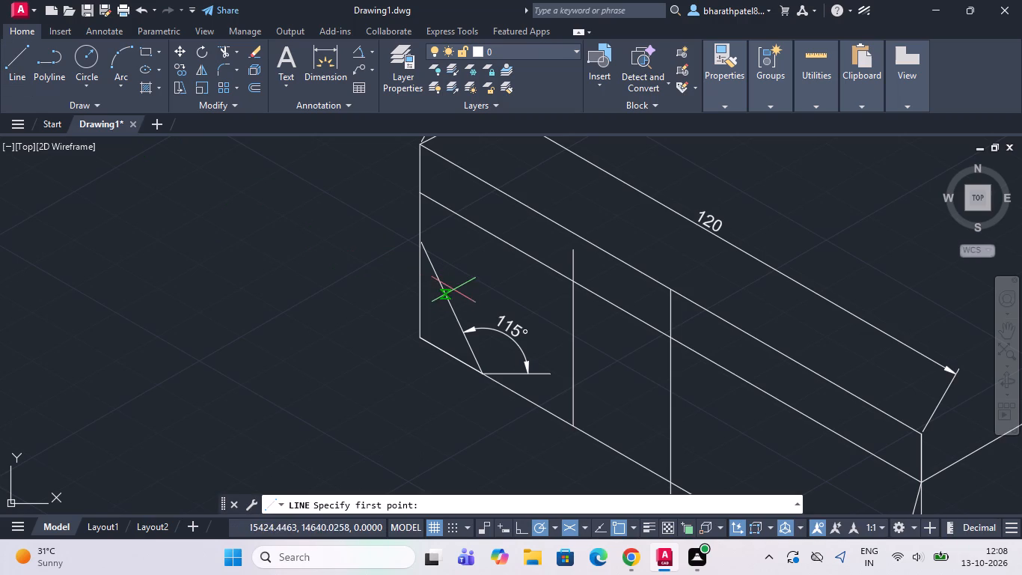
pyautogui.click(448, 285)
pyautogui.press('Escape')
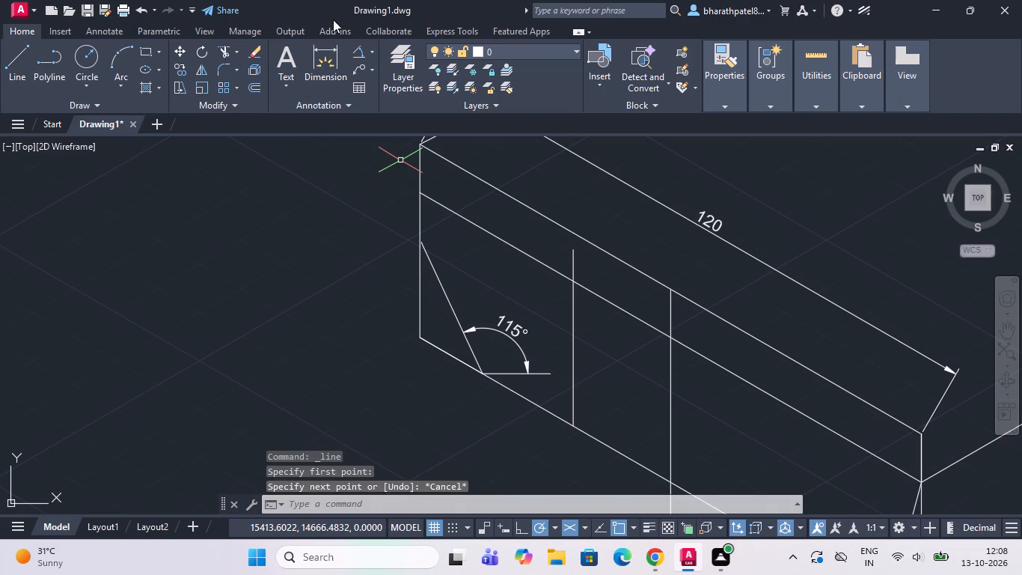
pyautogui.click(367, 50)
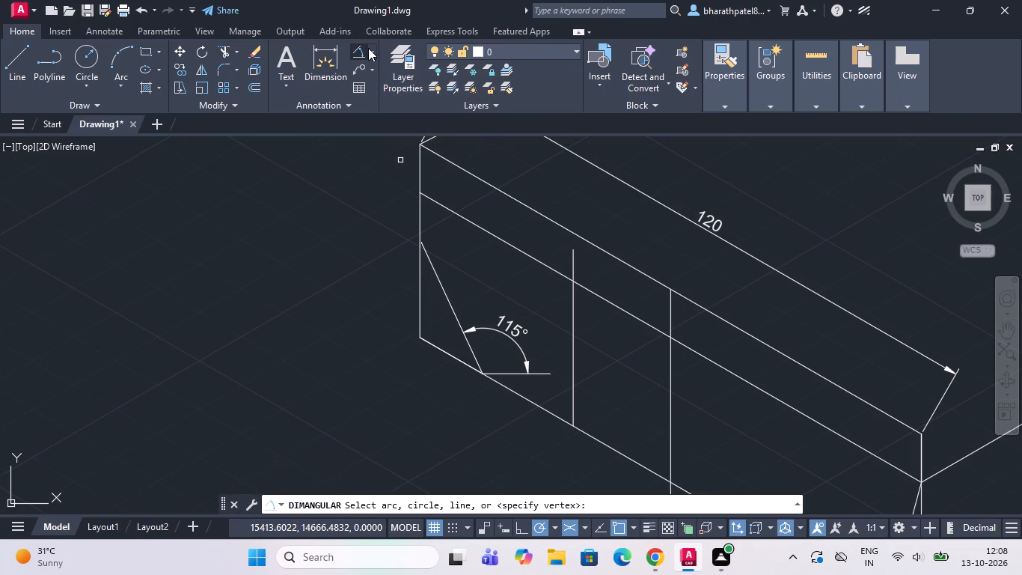
# Extend the upper end of the 115° line to the front face's far vertical edge.
pyautogui.click(236, 50)
pyautogui.click(254, 111)
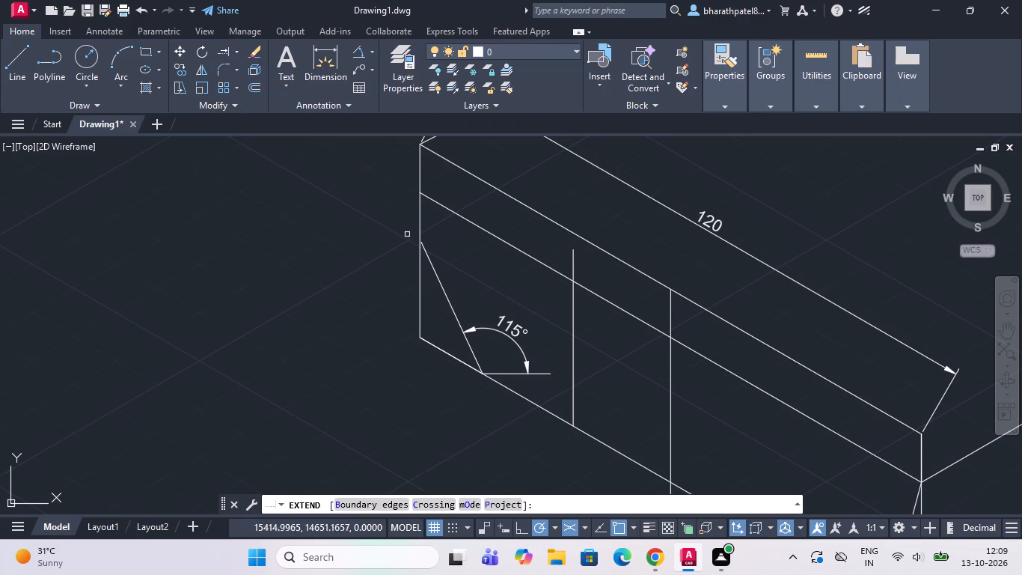
pyautogui.click(438, 270)
pyautogui.click(428, 264)
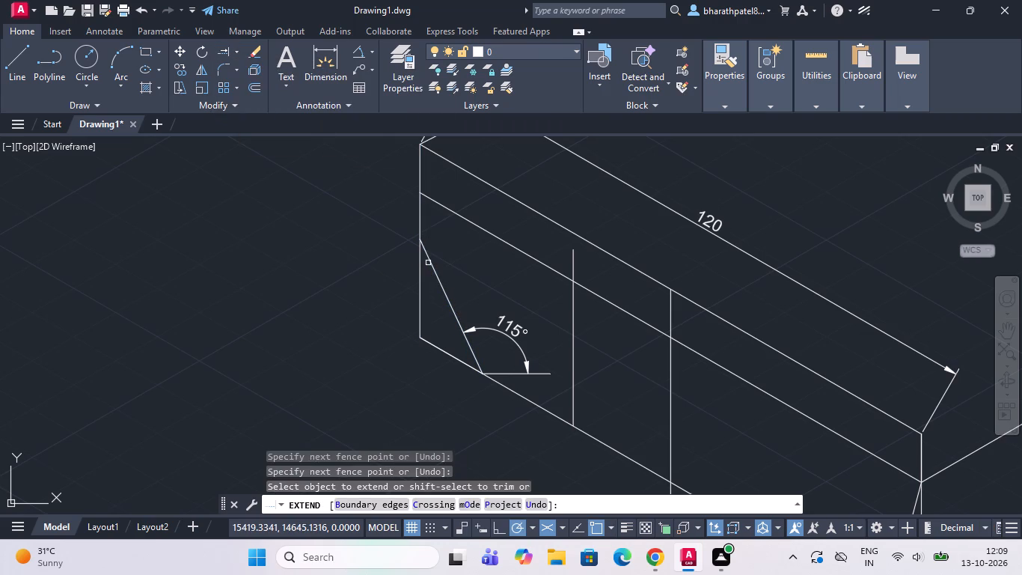
pyautogui.click(423, 251)
pyautogui.scroll(4, 423, 246)
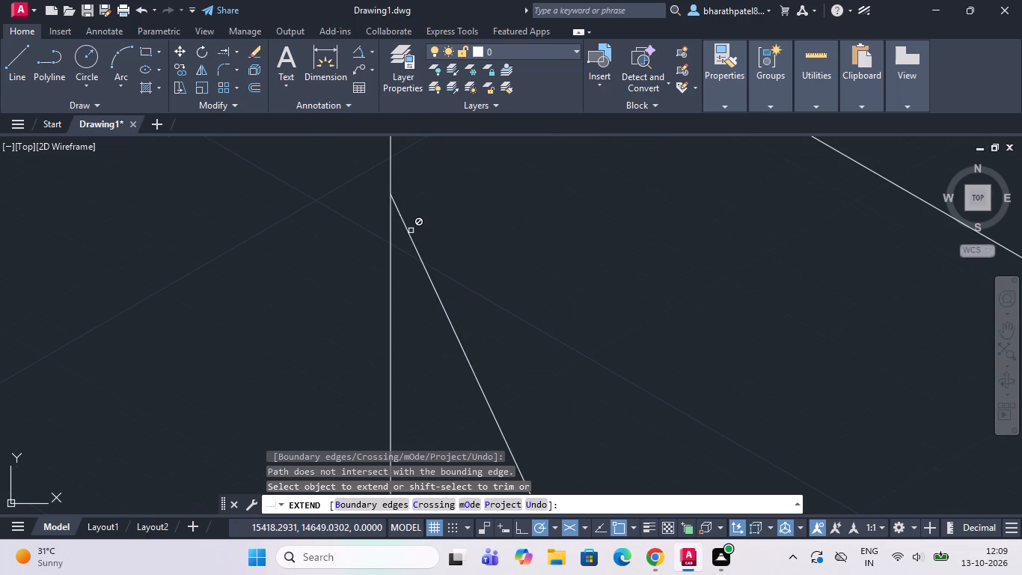
pyautogui.click(409, 230)
pyautogui.moveTo(218, 50); pyautogui.dragTo(230, 55)
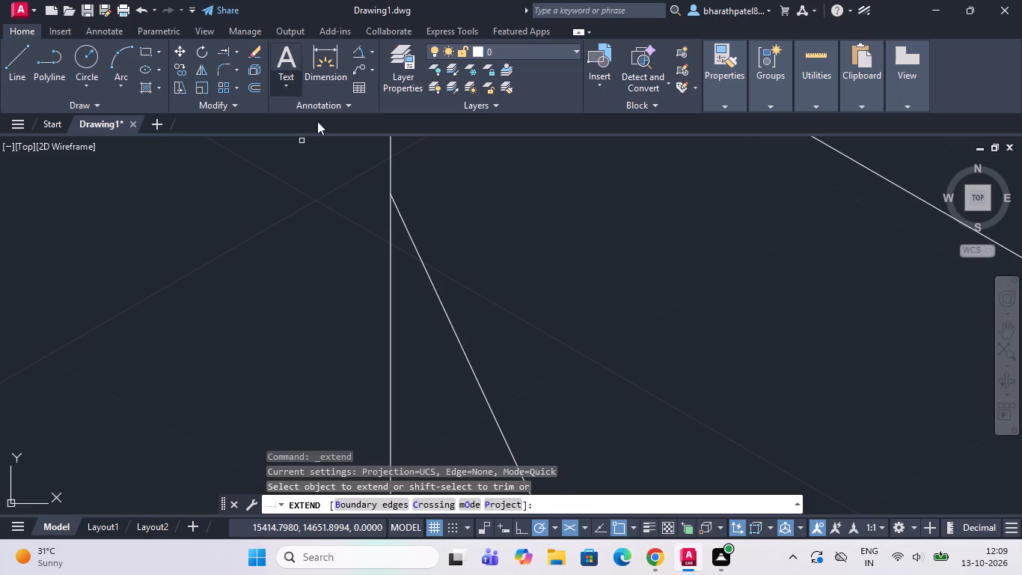
pyautogui.click(399, 210)
pyautogui.scroll(-2, 398, 214)
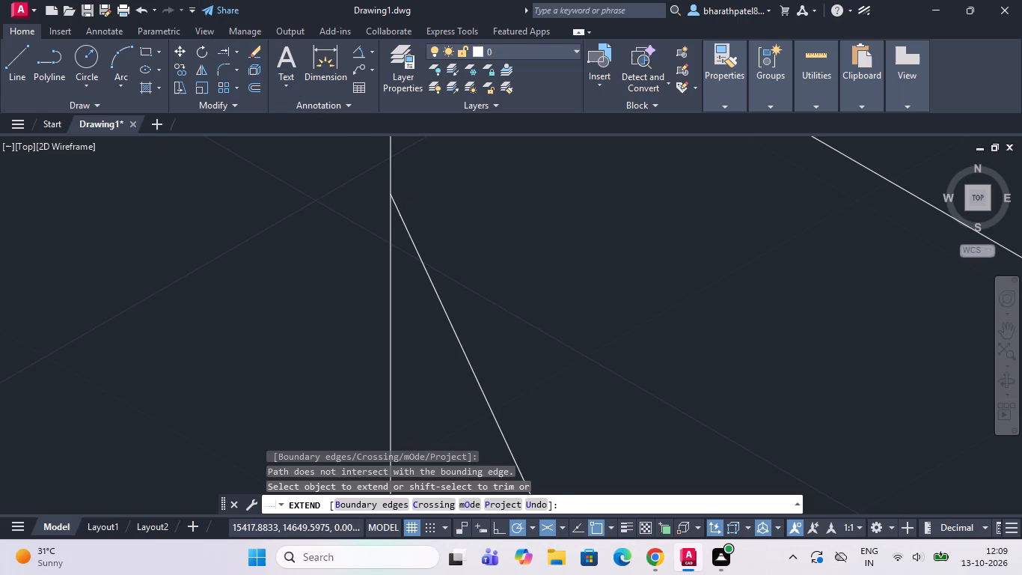
pyautogui.scroll(-1, 398, 216)
pyautogui.press('Escape')
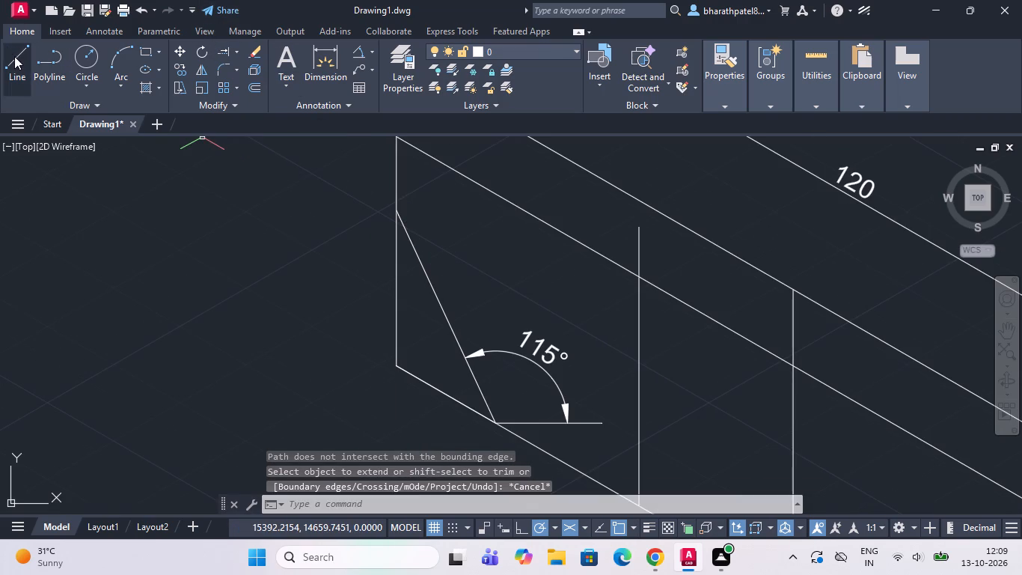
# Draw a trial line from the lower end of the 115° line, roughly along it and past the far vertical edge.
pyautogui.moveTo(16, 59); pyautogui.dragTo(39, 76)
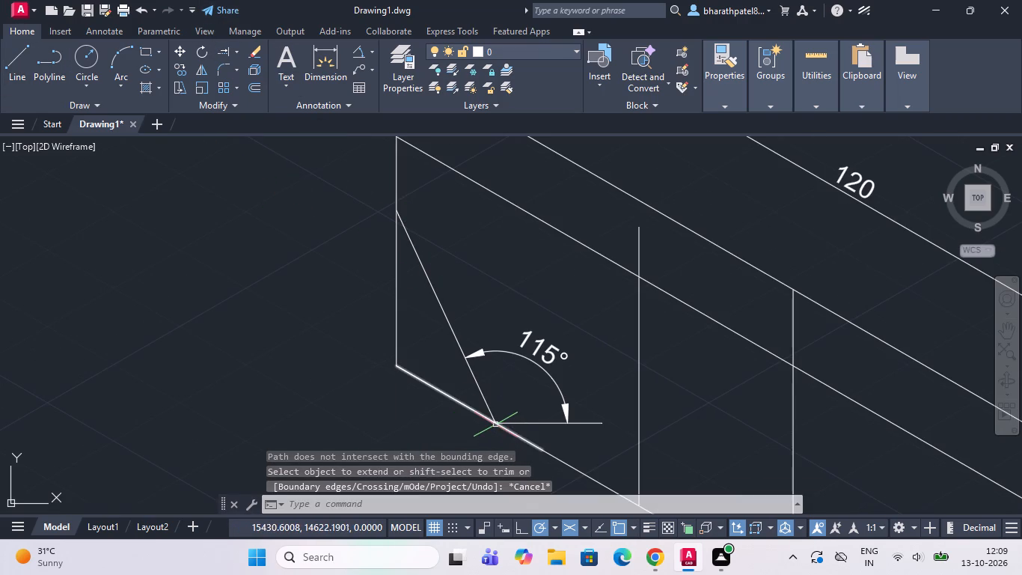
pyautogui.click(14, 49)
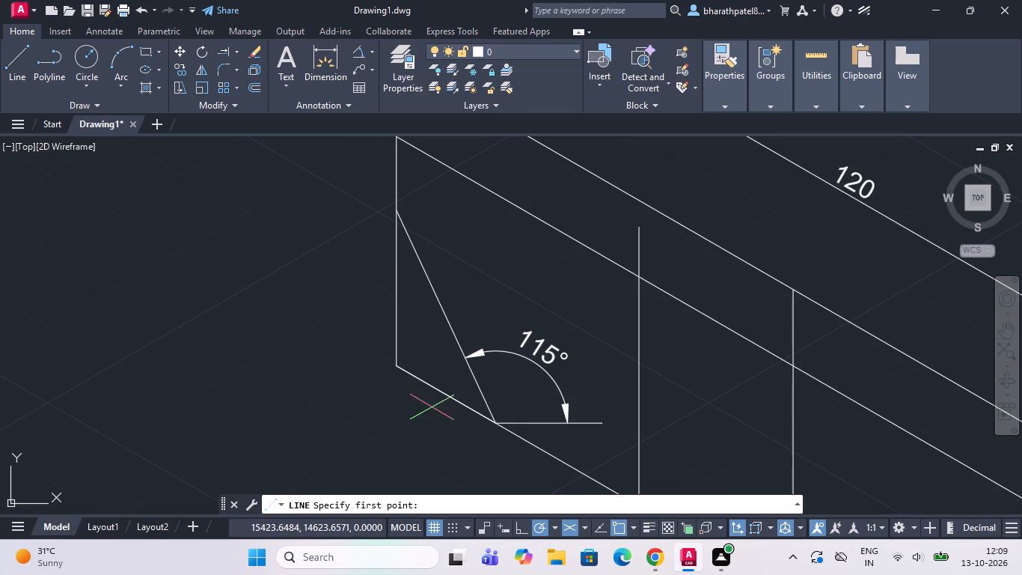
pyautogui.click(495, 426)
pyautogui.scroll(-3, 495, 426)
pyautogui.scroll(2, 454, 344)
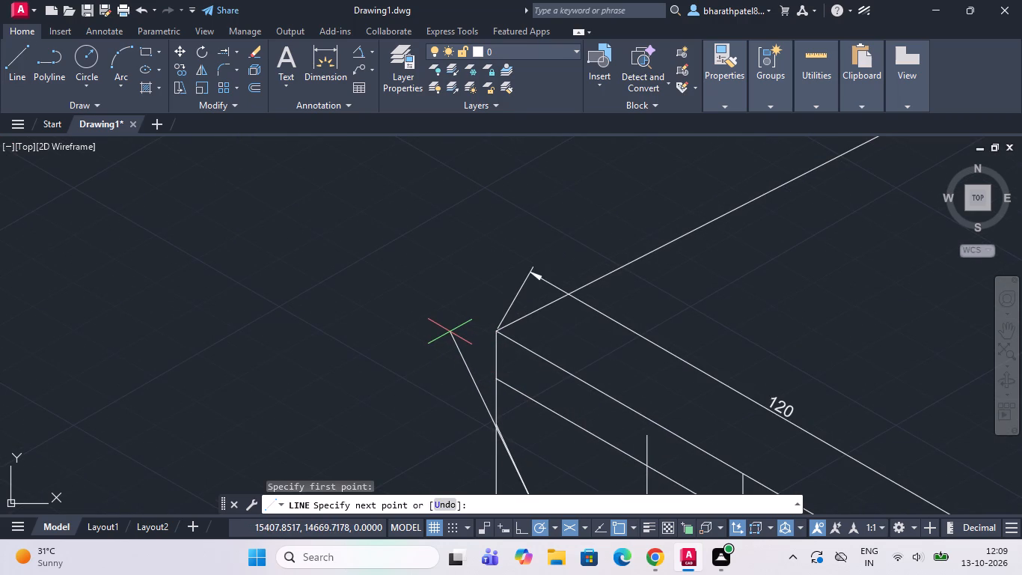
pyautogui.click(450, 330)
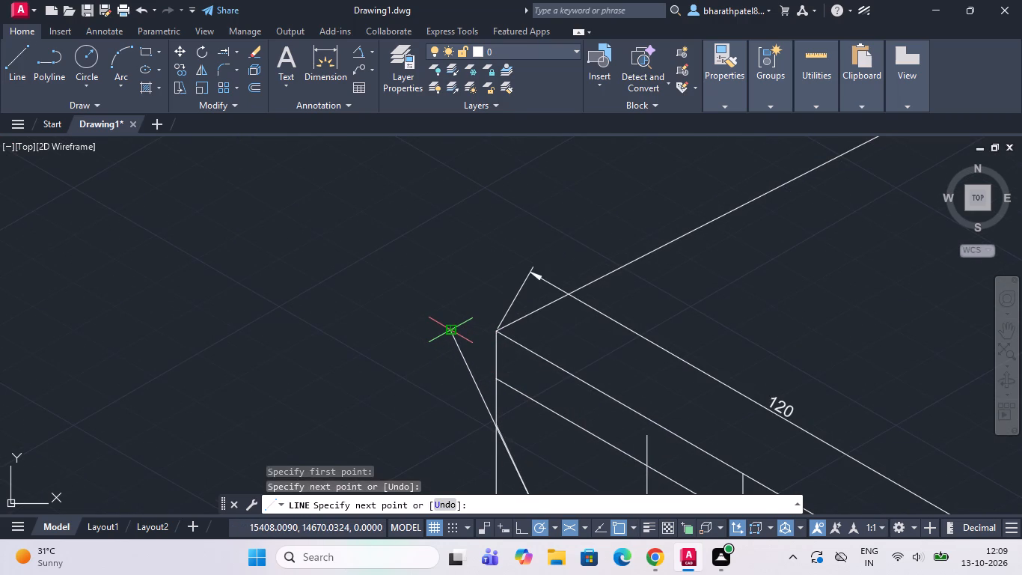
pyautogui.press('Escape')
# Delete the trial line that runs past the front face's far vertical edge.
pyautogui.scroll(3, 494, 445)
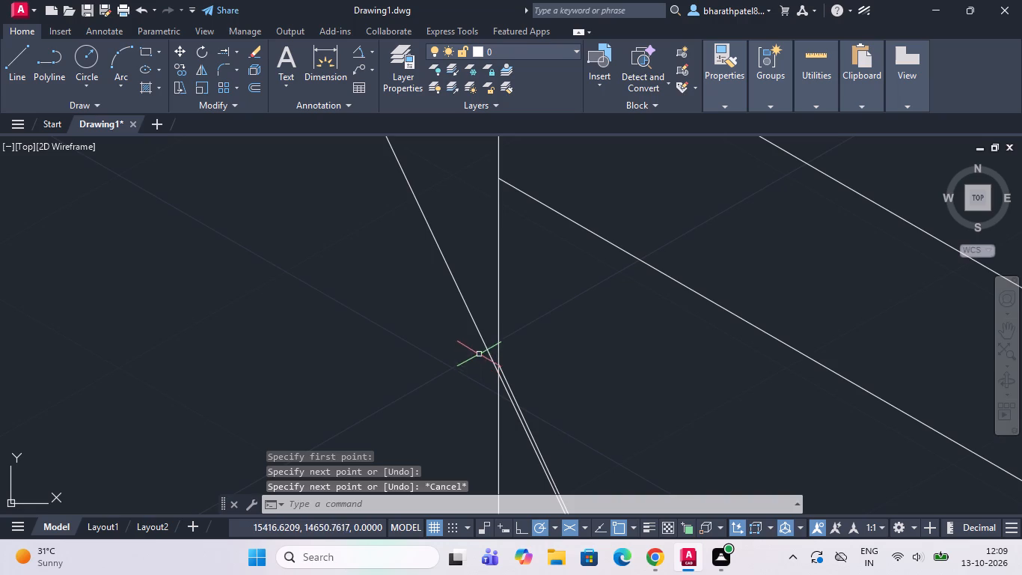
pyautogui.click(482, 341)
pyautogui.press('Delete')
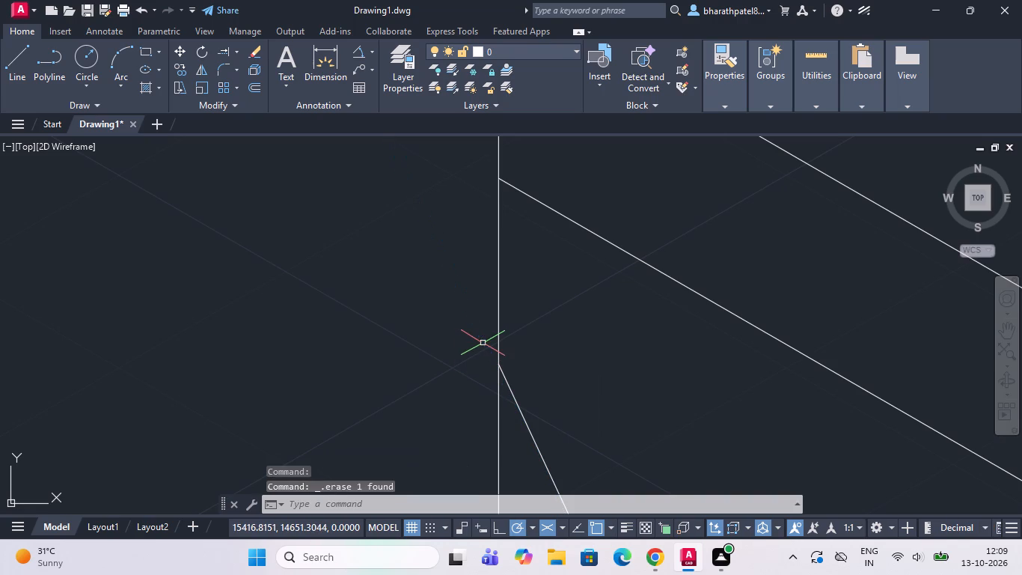
# Draw a line from the lower end of the 115° line up across the far vertical edge, ending outside the front face.
pyautogui.click(8, 54)
pyautogui.scroll(-2, 281, 124)
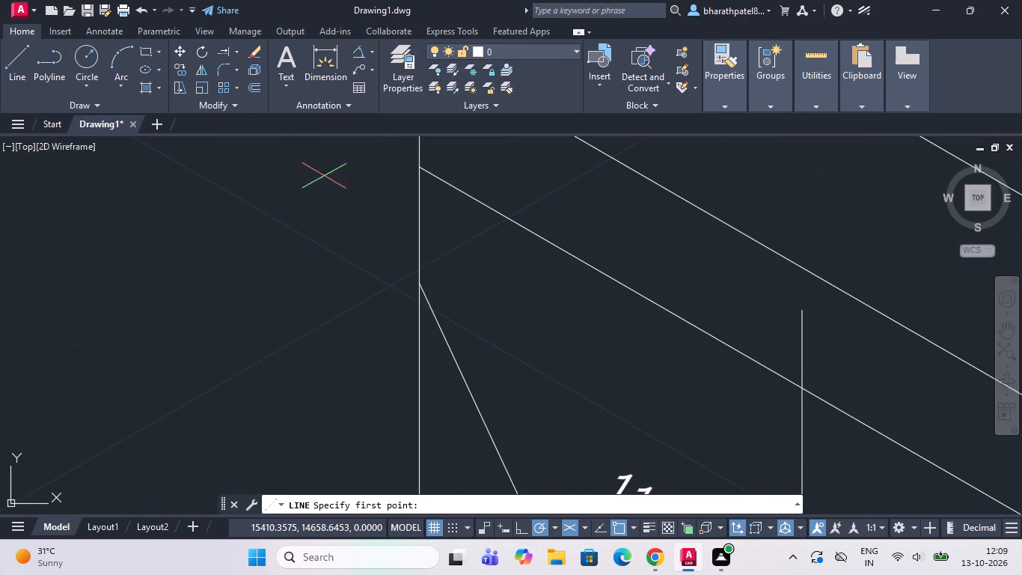
pyautogui.scroll(-1, 396, 264)
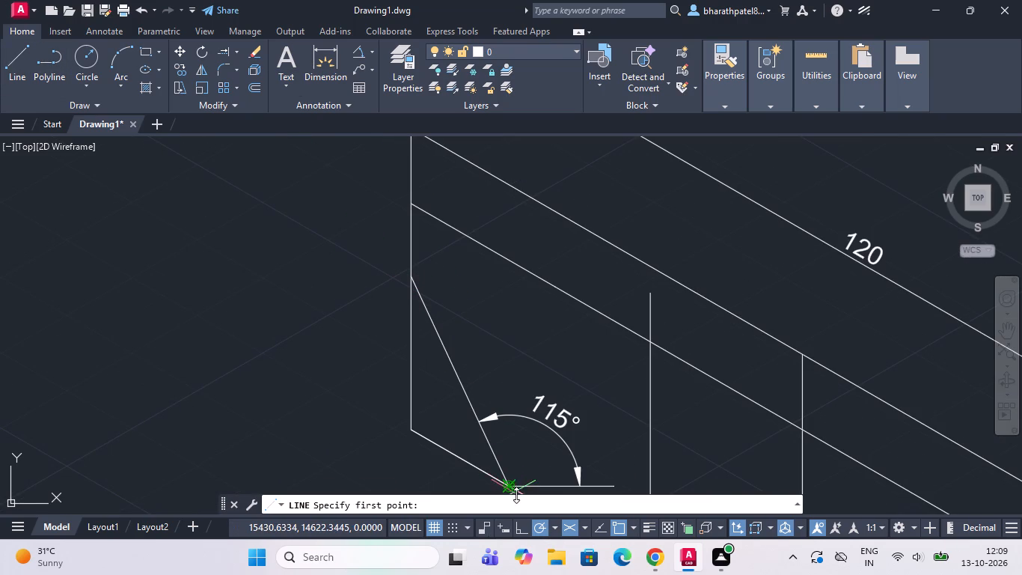
pyautogui.scroll(3, 507, 477)
pyautogui.scroll(-4, 498, 455)
pyautogui.scroll(3, 497, 473)
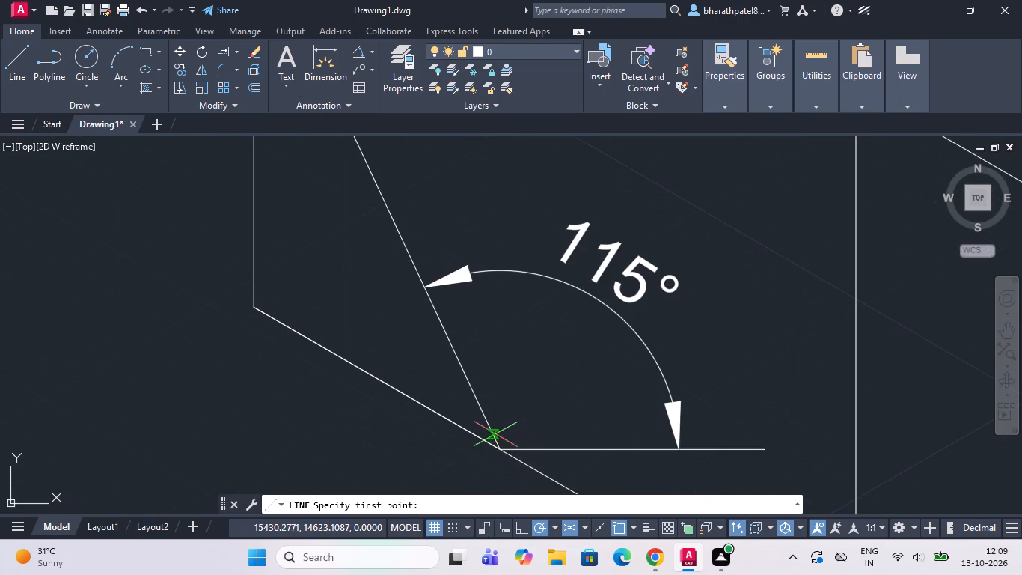
pyautogui.click(504, 454)
pyautogui.scroll(-4, 507, 459)
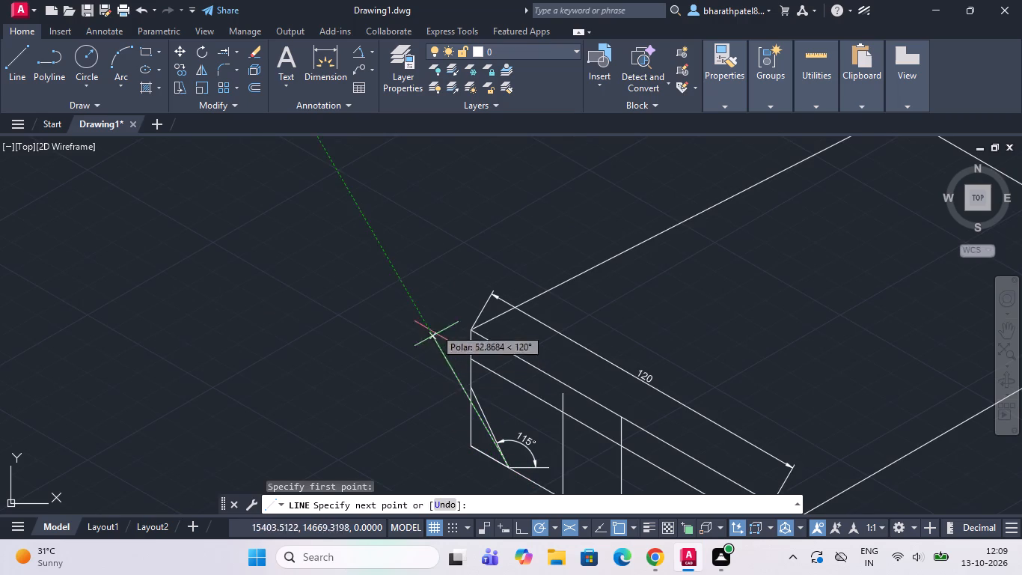
pyautogui.scroll(2, 426, 299)
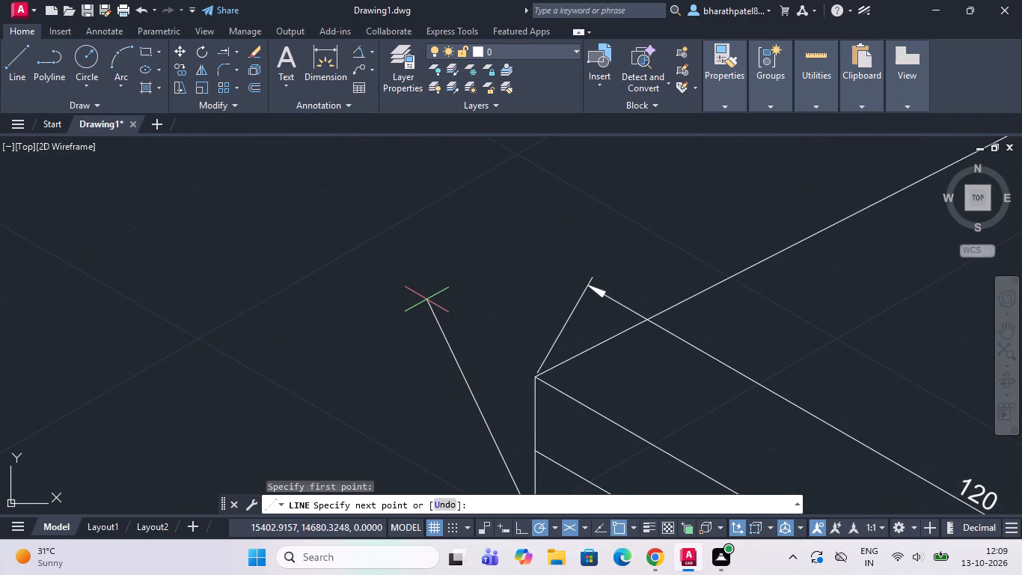
pyautogui.scroll(-2, 426, 299)
pyautogui.scroll(2, 460, 383)
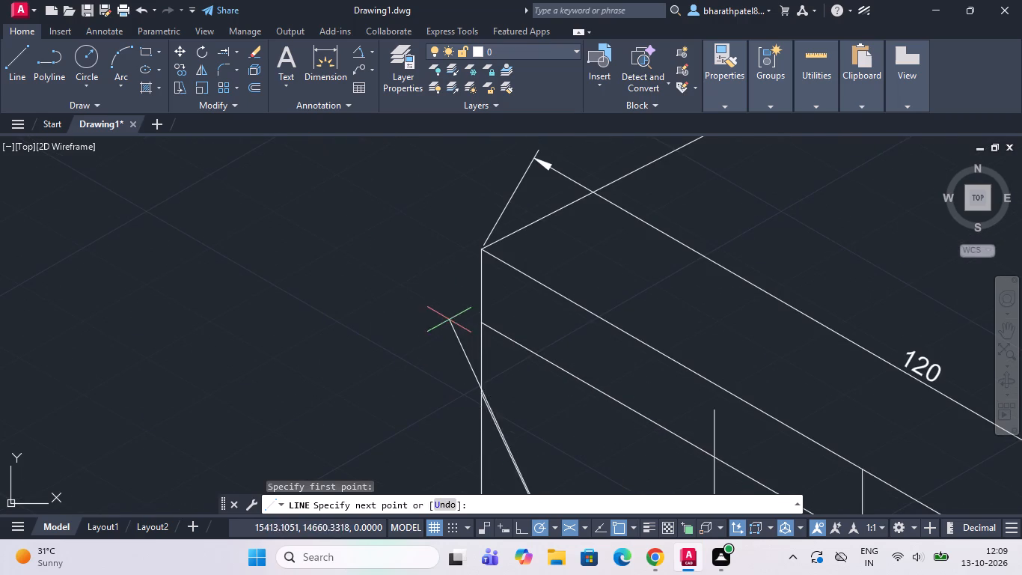
pyautogui.click(427, 283)
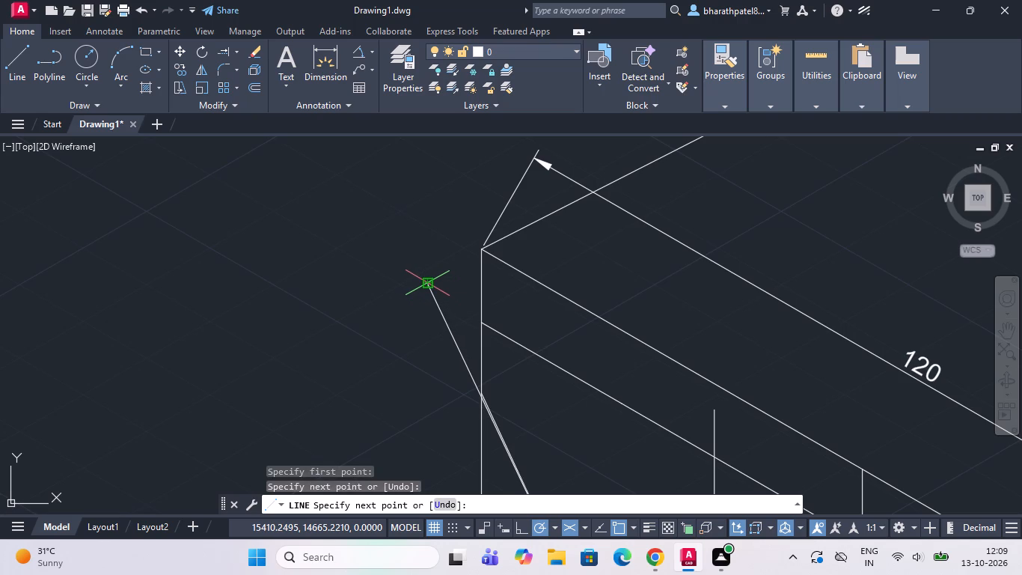
# Delete the line that runs from the 115° line's lower end across the far vertical edge.
pyautogui.press('Escape')
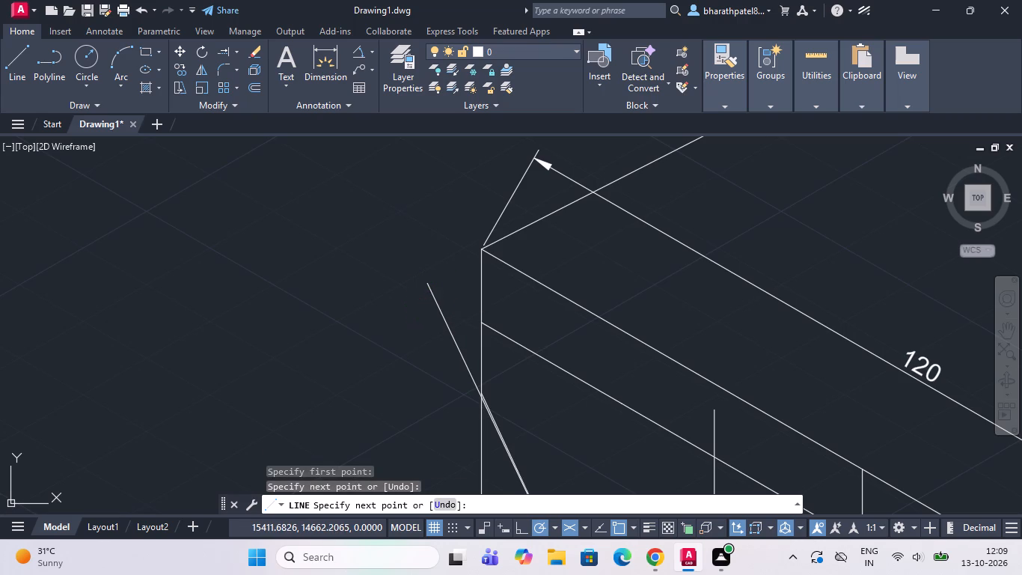
pyautogui.click(579, 529)
pyautogui.click(554, 526)
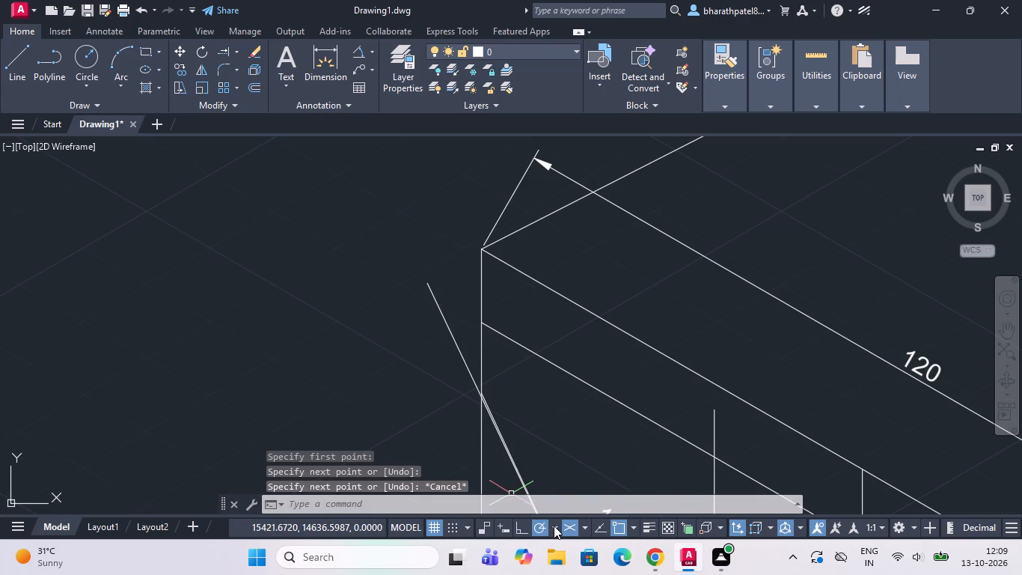
pyautogui.click(415, 348)
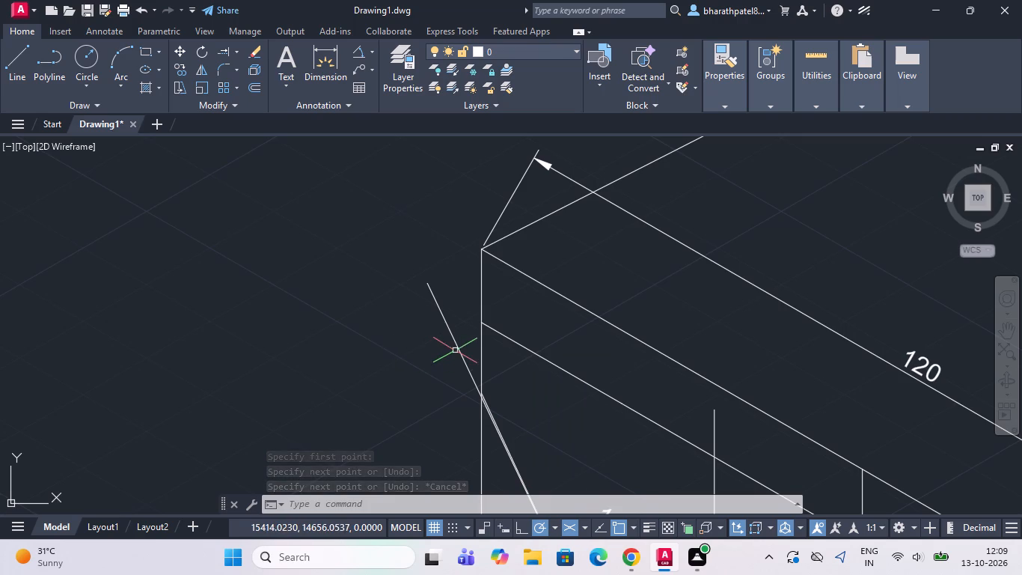
pyautogui.click(456, 347)
pyautogui.press('Delete')
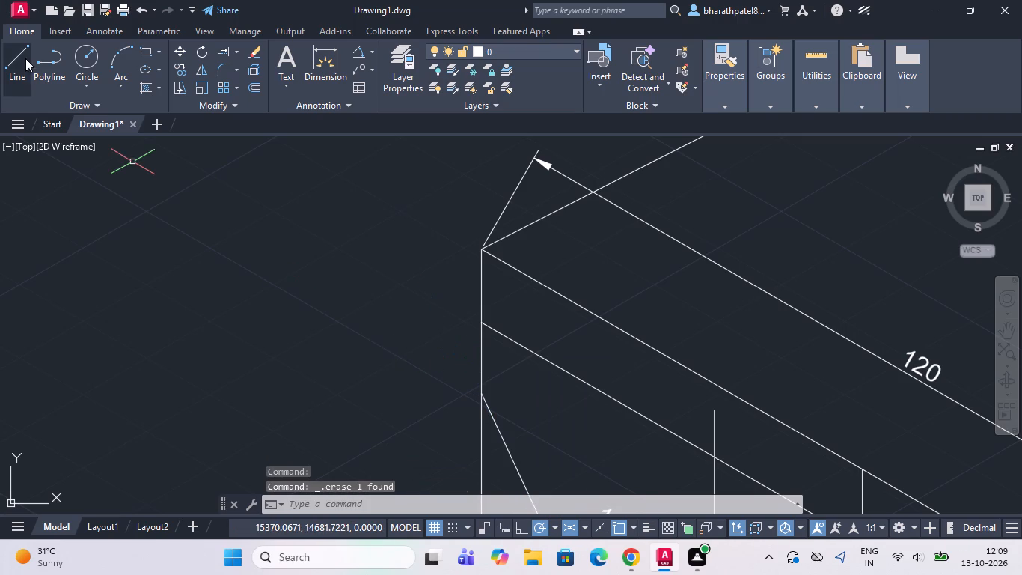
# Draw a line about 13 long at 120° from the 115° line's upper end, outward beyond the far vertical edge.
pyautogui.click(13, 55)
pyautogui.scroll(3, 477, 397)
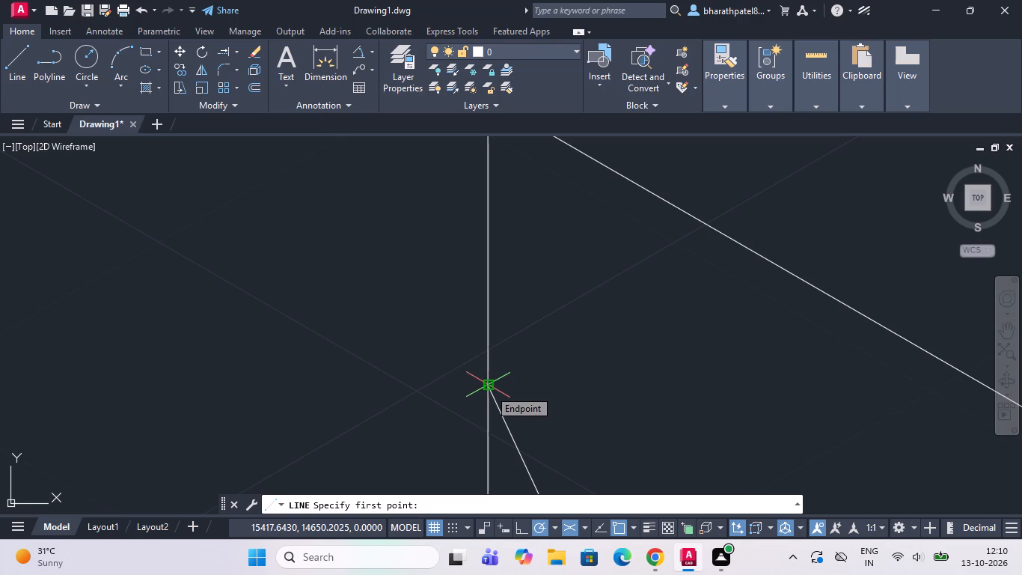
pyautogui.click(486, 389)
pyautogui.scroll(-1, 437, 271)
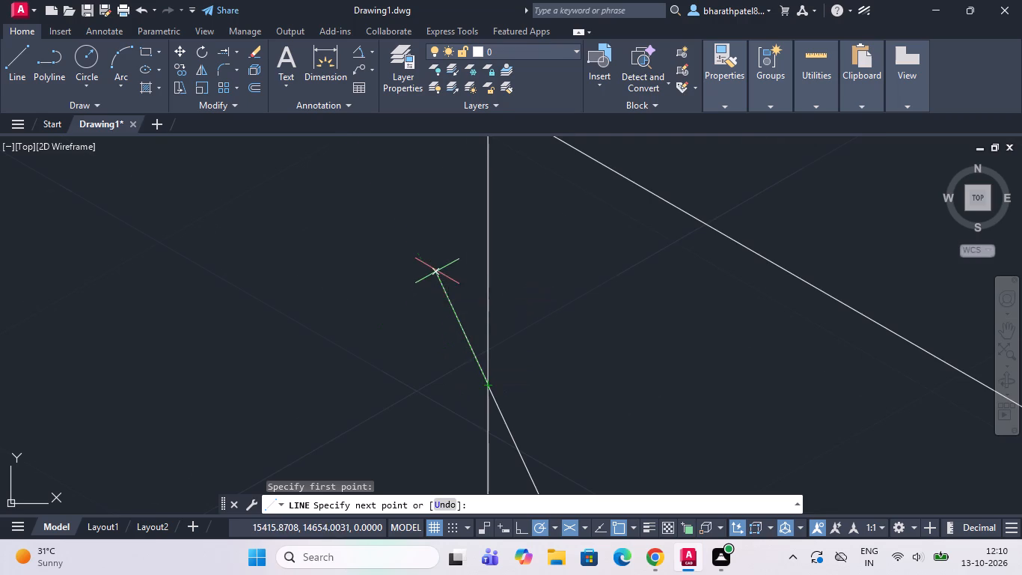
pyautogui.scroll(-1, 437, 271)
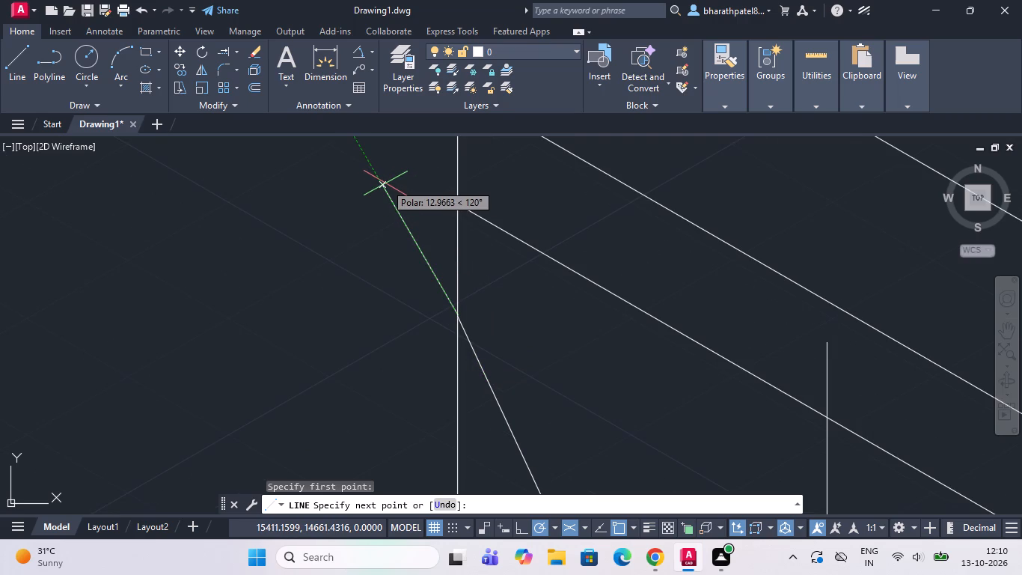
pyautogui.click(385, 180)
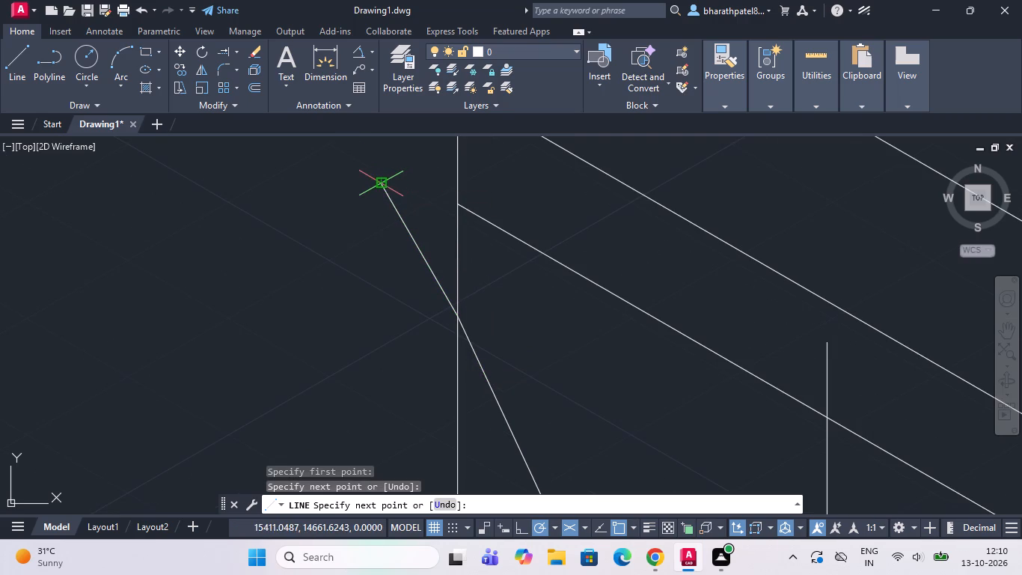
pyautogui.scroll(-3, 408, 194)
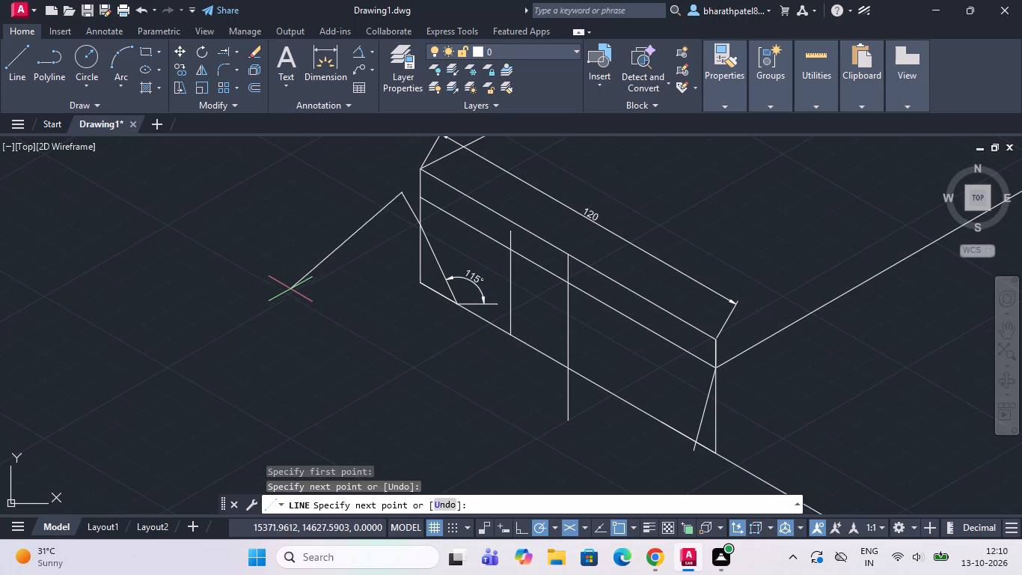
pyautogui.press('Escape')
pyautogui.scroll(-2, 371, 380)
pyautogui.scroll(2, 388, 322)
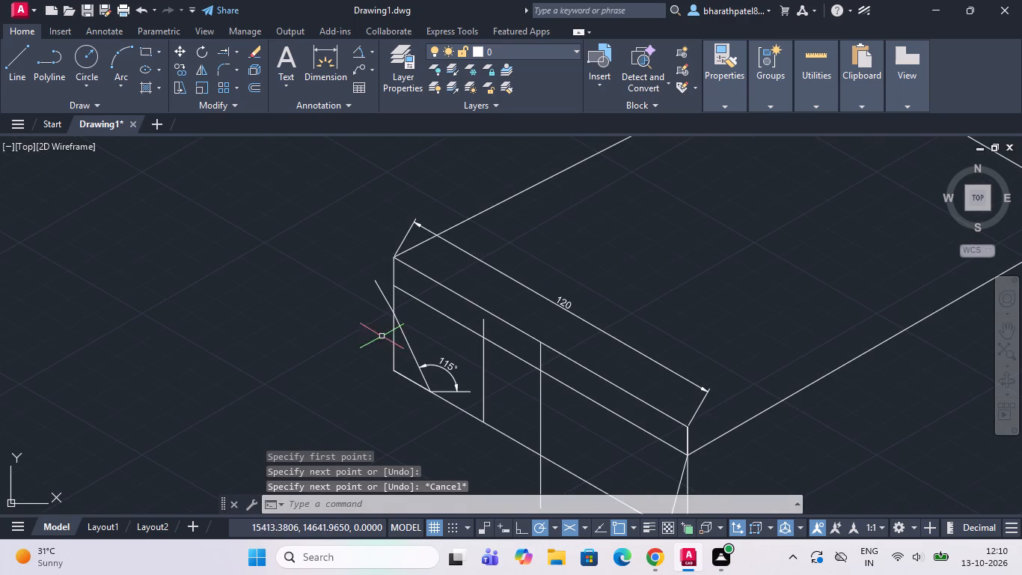
# Draw a line over the 115° line from its lower end to its upper end, continuing about 30 beyond at 115°.
pyautogui.moveTo(14, 53); pyautogui.dragTo(47, 67)
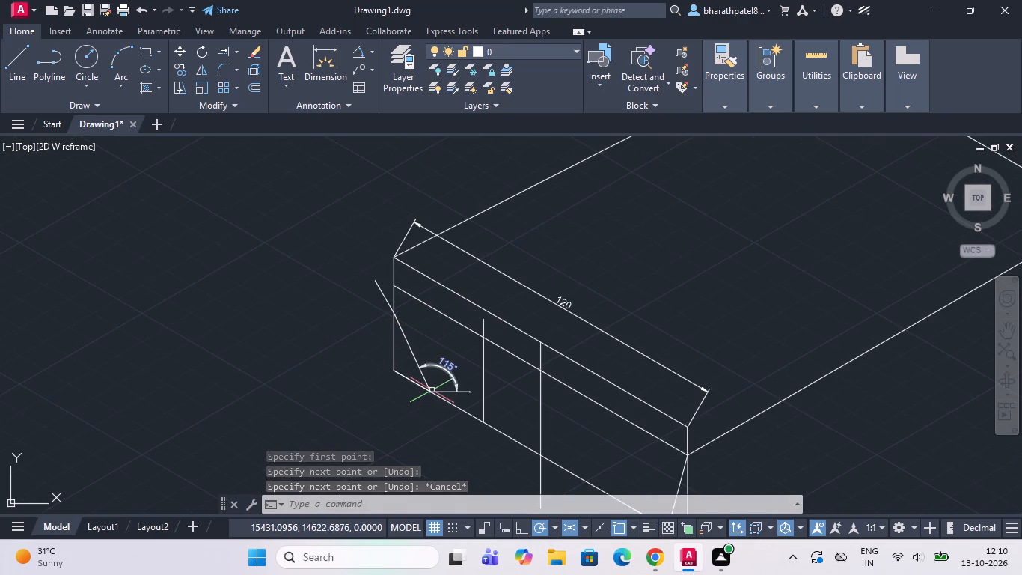
pyautogui.scroll(3, 432, 387)
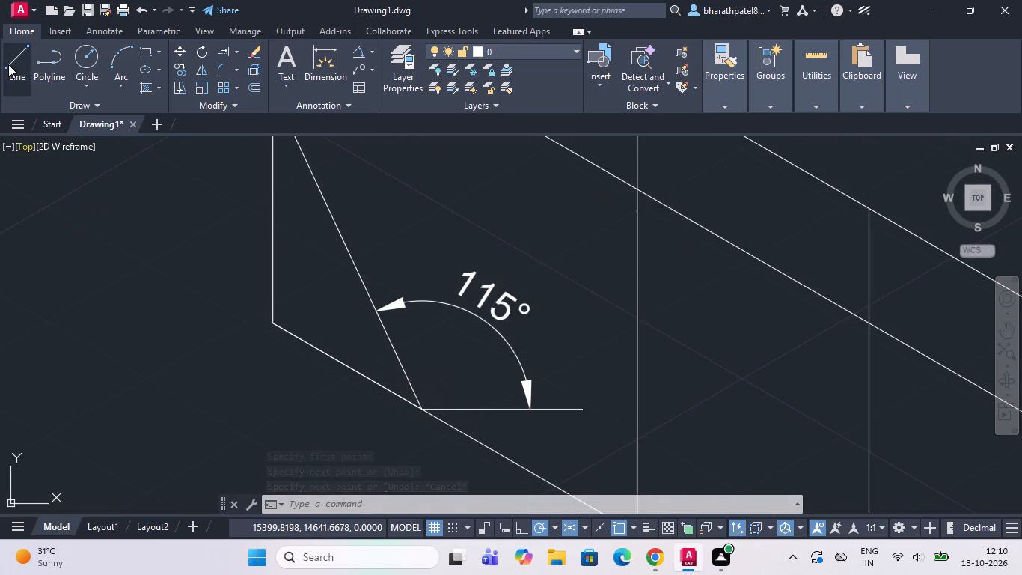
pyautogui.moveTo(8, 64); pyautogui.dragTo(22, 77)
pyautogui.click(422, 410)
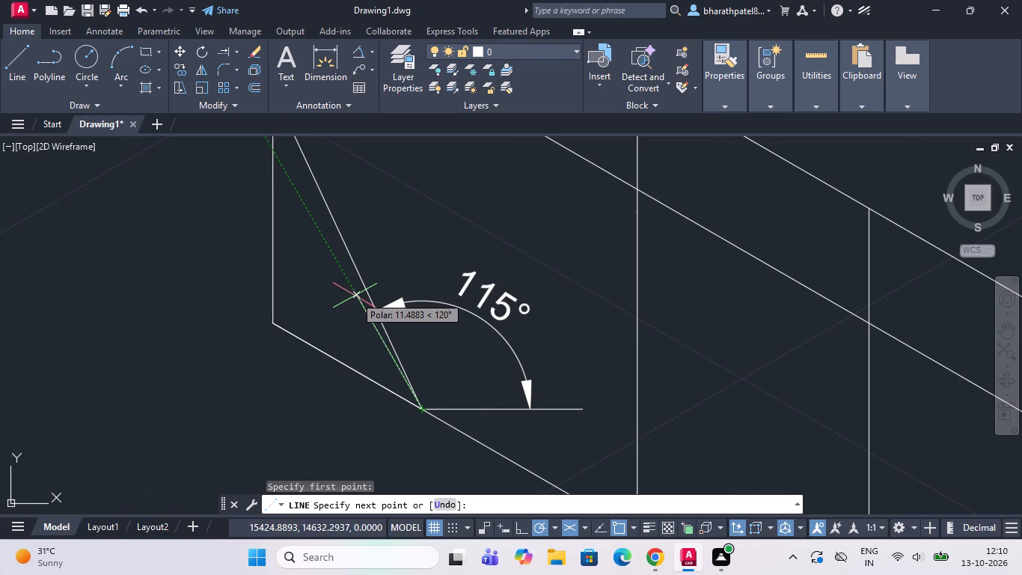
pyautogui.scroll(-4, 350, 264)
pyautogui.scroll(3, 333, 233)
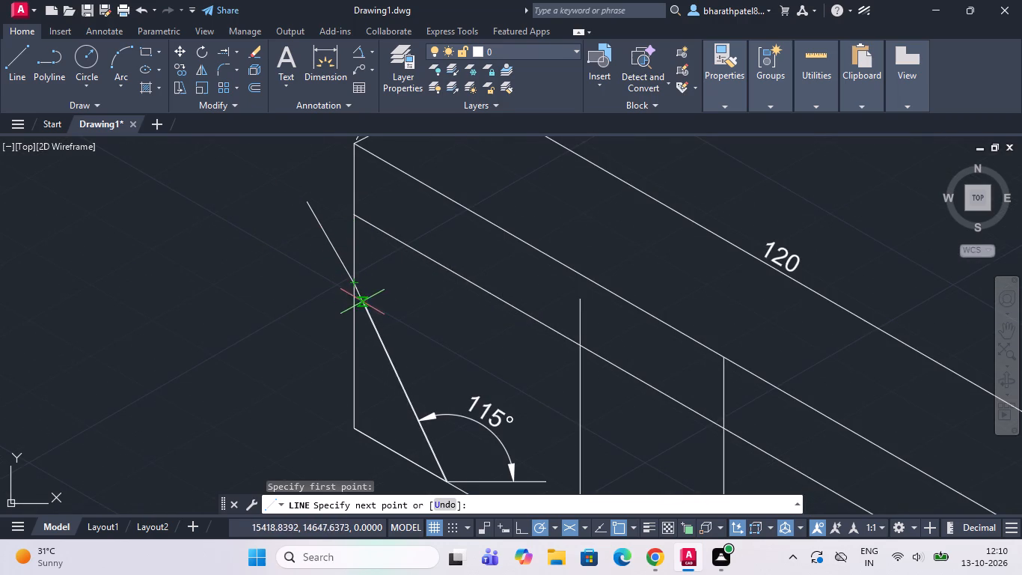
pyautogui.click(350, 279)
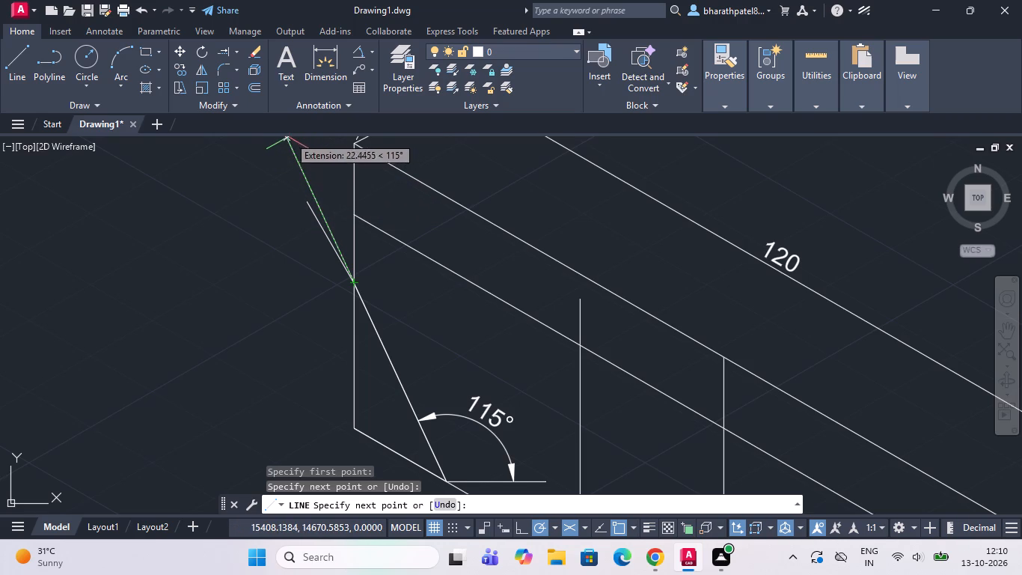
pyautogui.scroll(-3, 307, 193)
pyautogui.scroll(1, 296, 174)
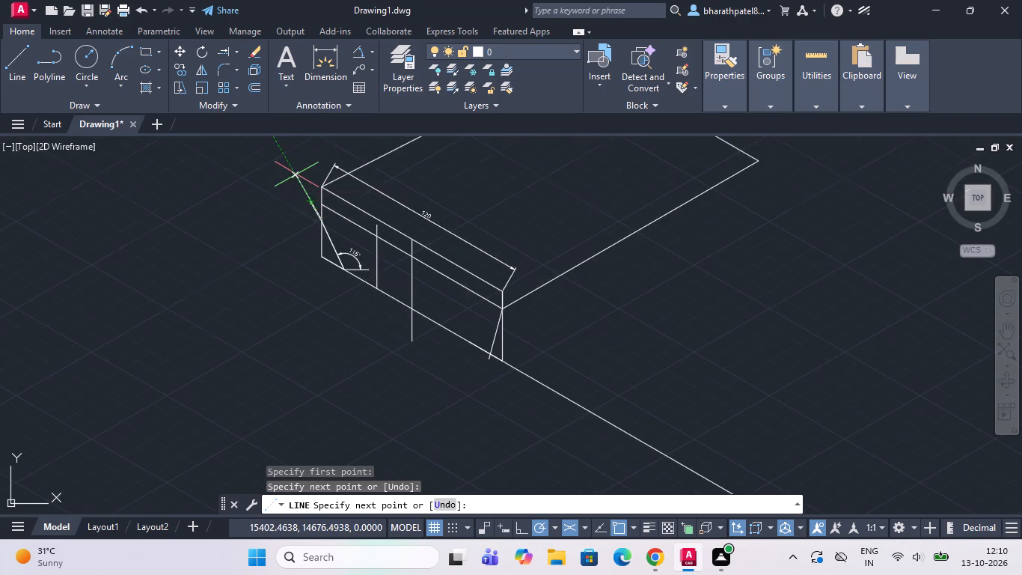
pyautogui.scroll(1, 296, 174)
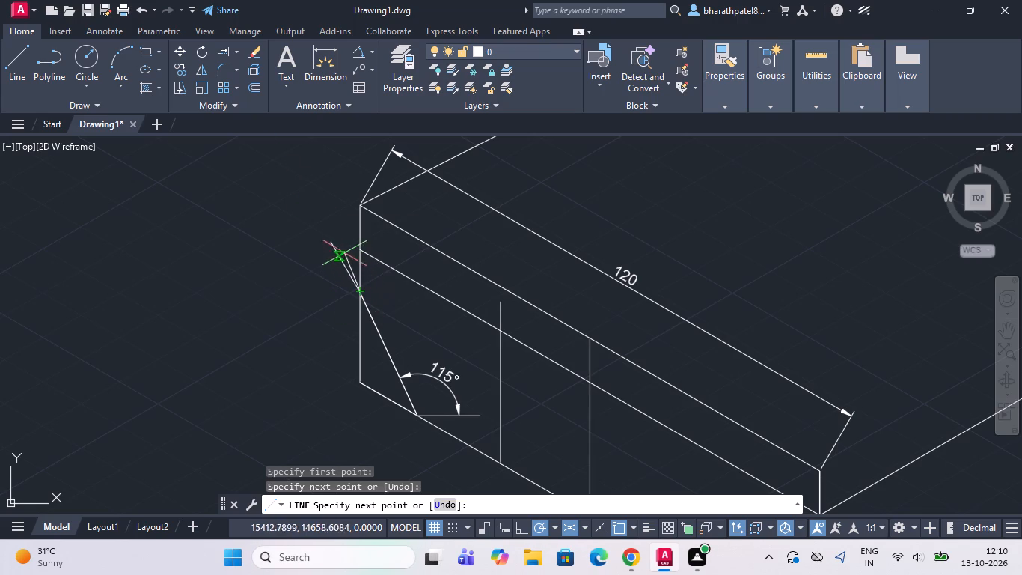
pyautogui.click(304, 168)
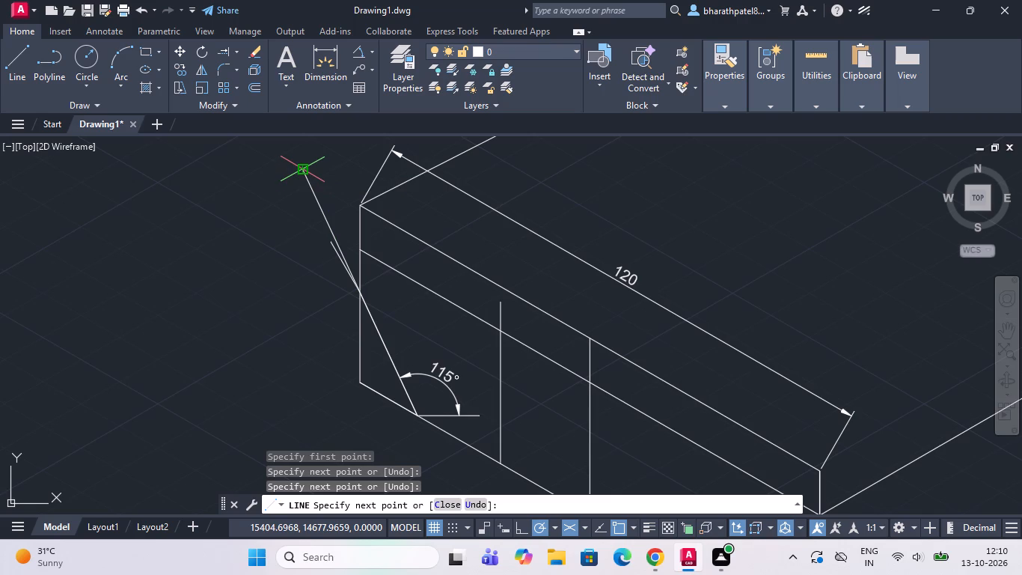
pyautogui.press('Escape')
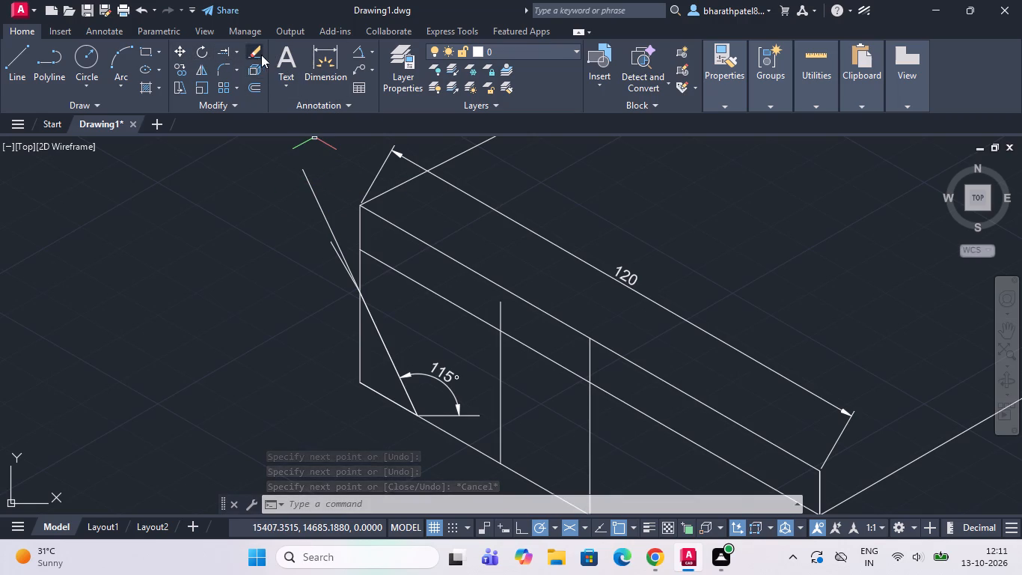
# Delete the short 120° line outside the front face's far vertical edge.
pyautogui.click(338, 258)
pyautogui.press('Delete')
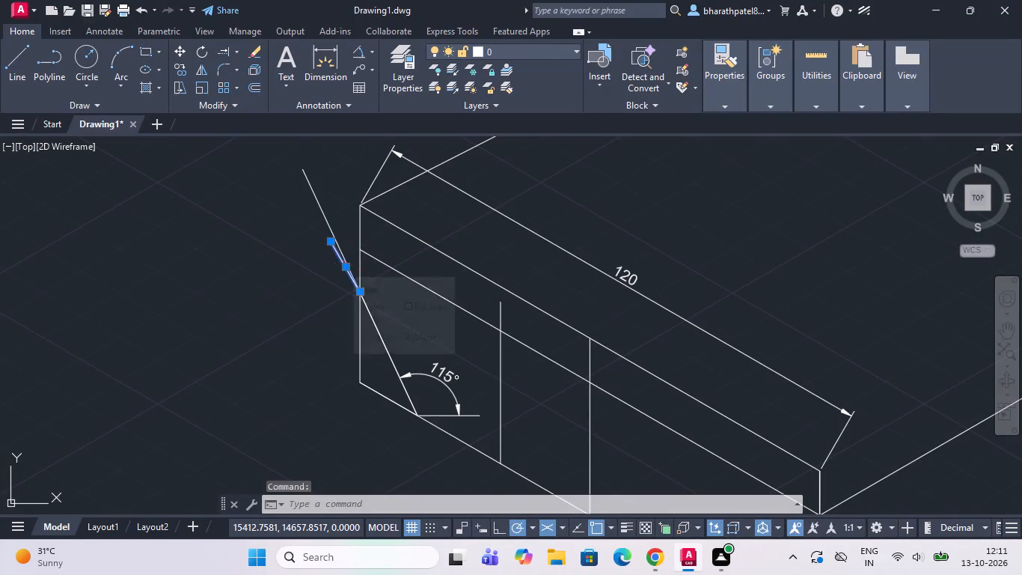
# Draw a line continuing the front face's inner parallel line outward from the far vertical edge, ending past the extended 115° line.
pyautogui.scroll(-2, 492, 125)
pyautogui.scroll(2, 528, 310)
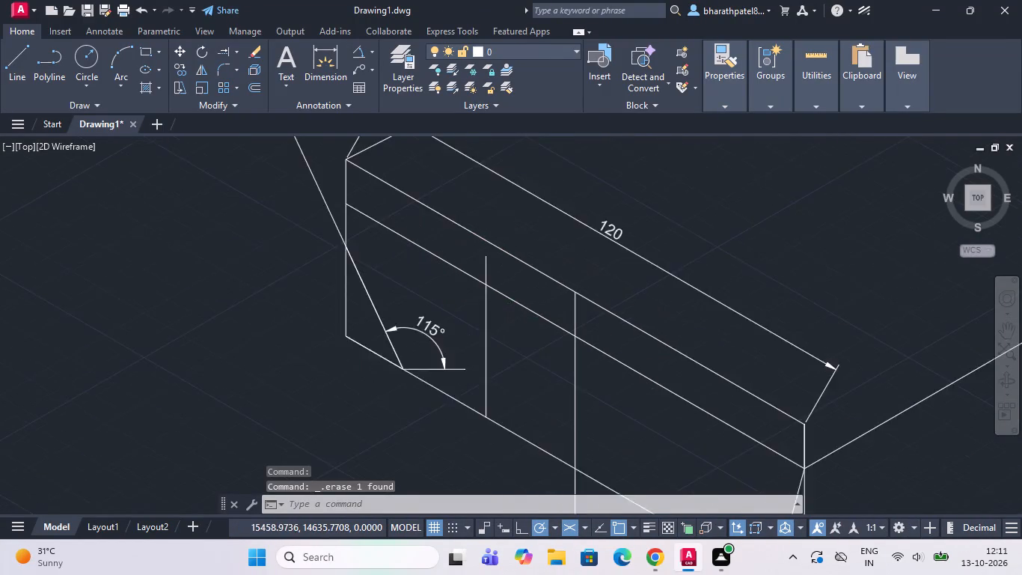
pyautogui.scroll(-2, 515, 323)
pyautogui.click(16, 60)
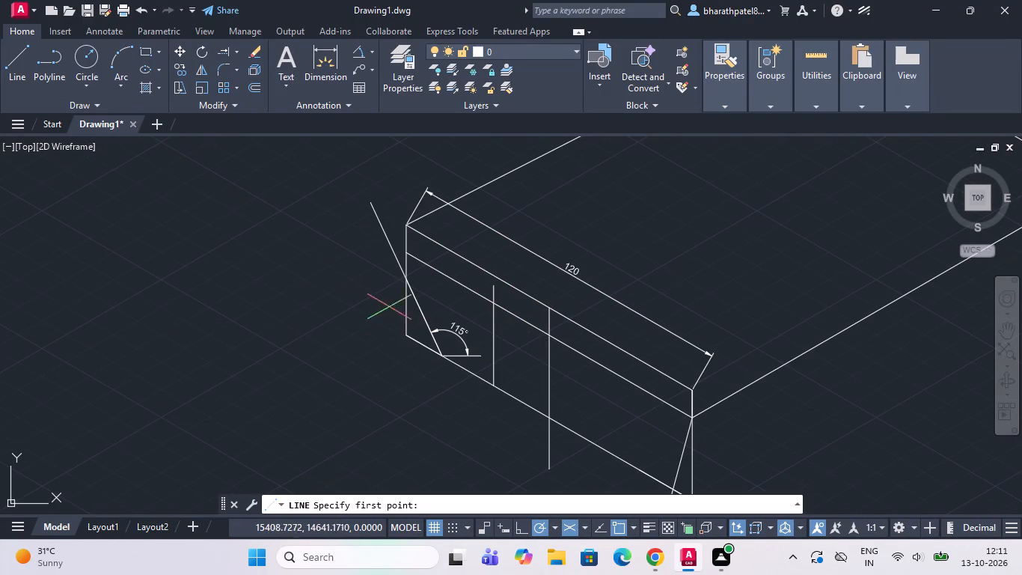
pyautogui.scroll(3, 420, 263)
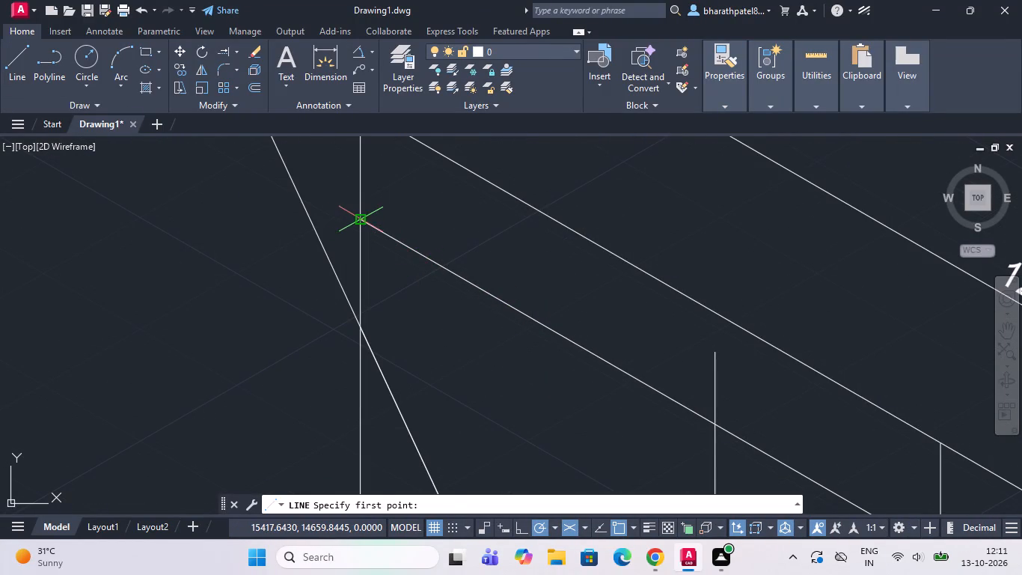
pyautogui.click(361, 222)
pyautogui.click(242, 149)
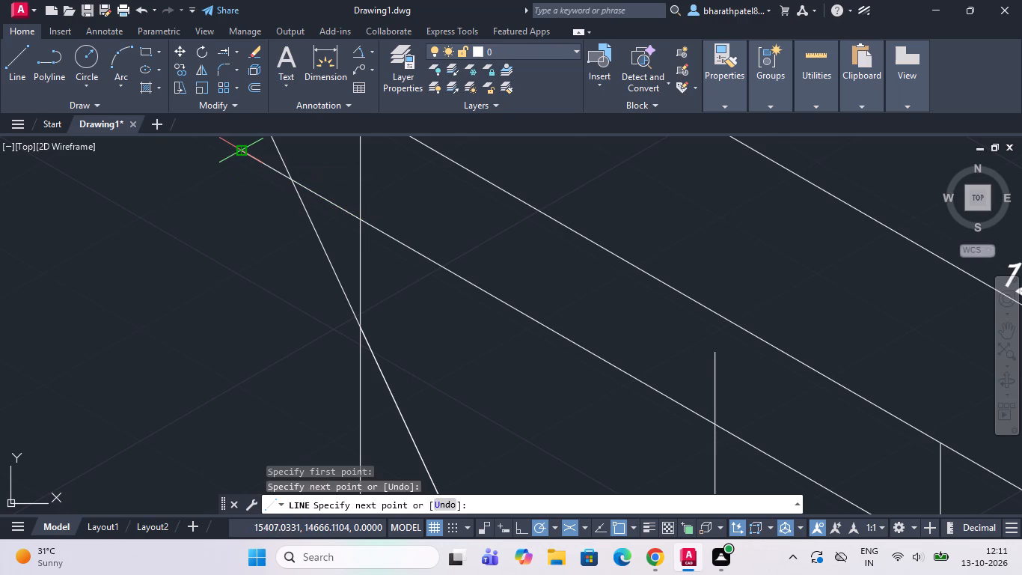
pyautogui.press('Escape')
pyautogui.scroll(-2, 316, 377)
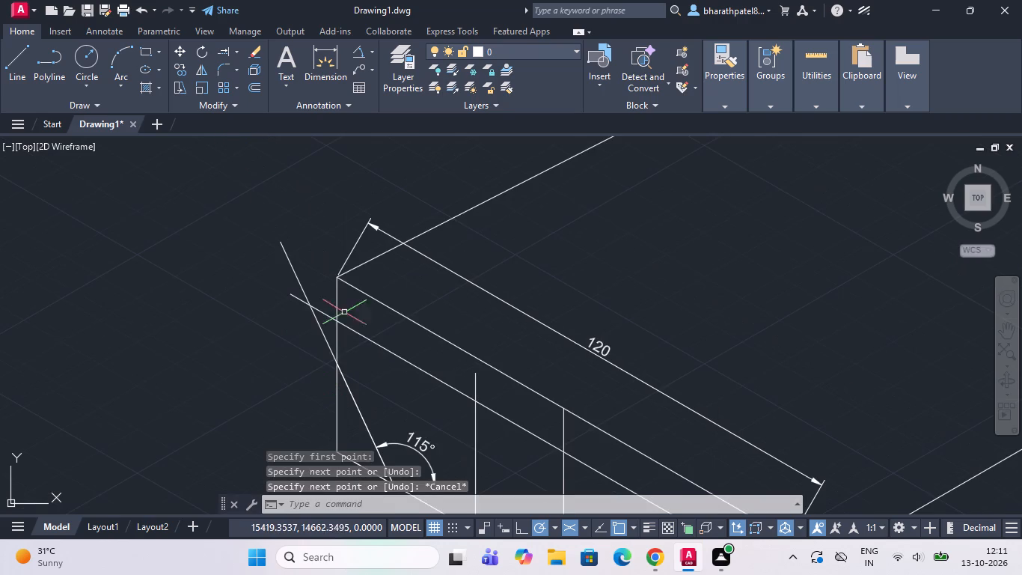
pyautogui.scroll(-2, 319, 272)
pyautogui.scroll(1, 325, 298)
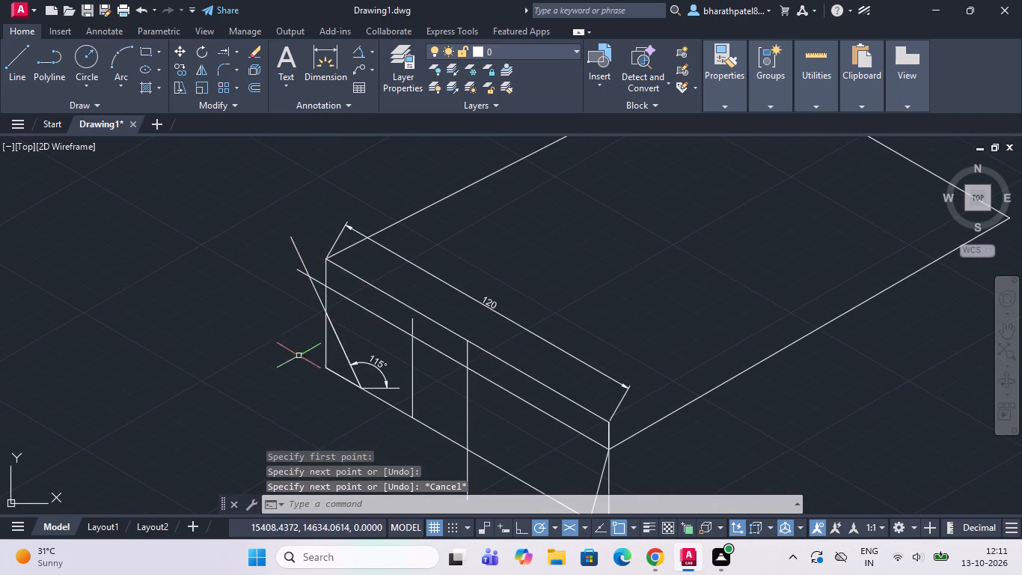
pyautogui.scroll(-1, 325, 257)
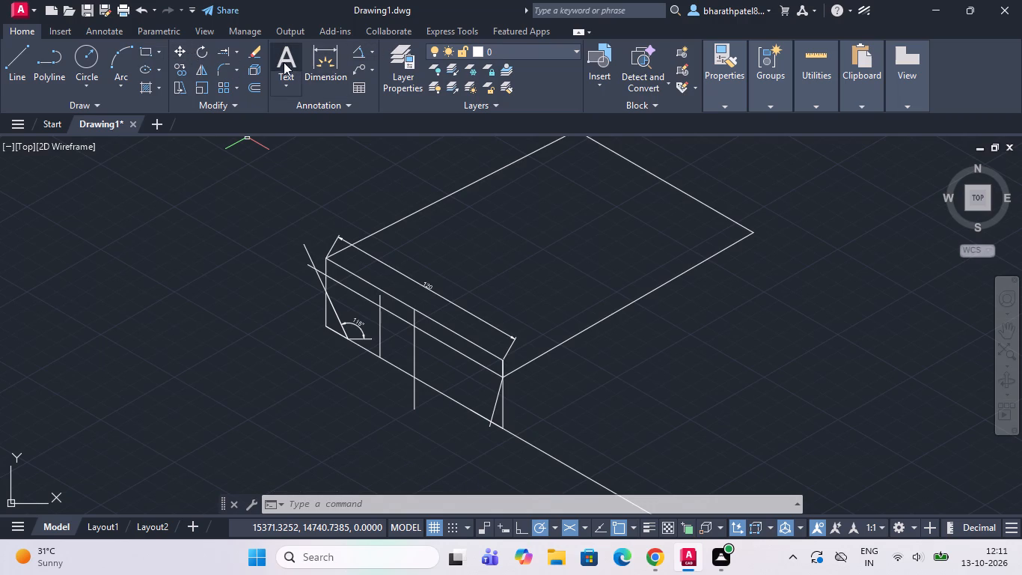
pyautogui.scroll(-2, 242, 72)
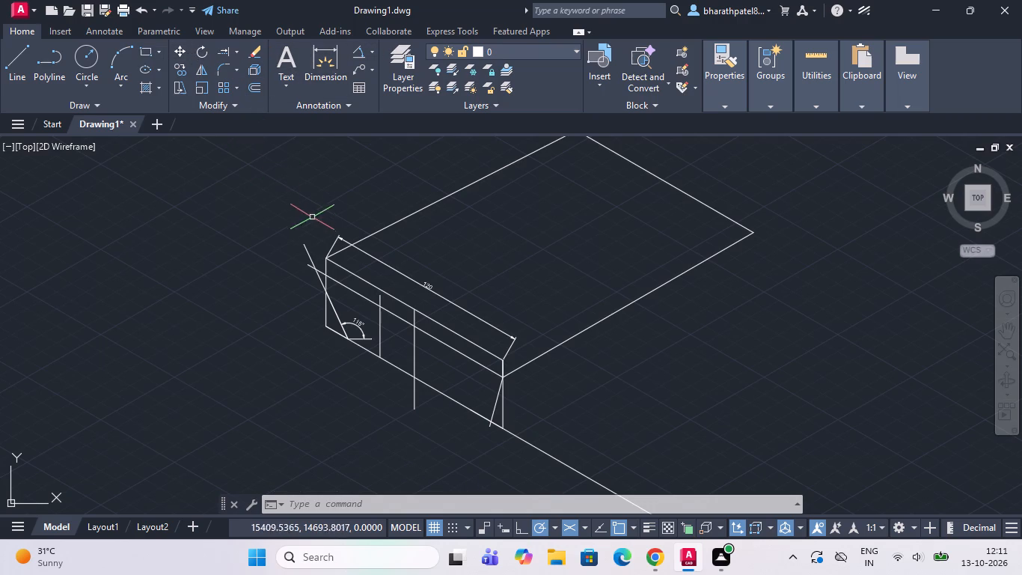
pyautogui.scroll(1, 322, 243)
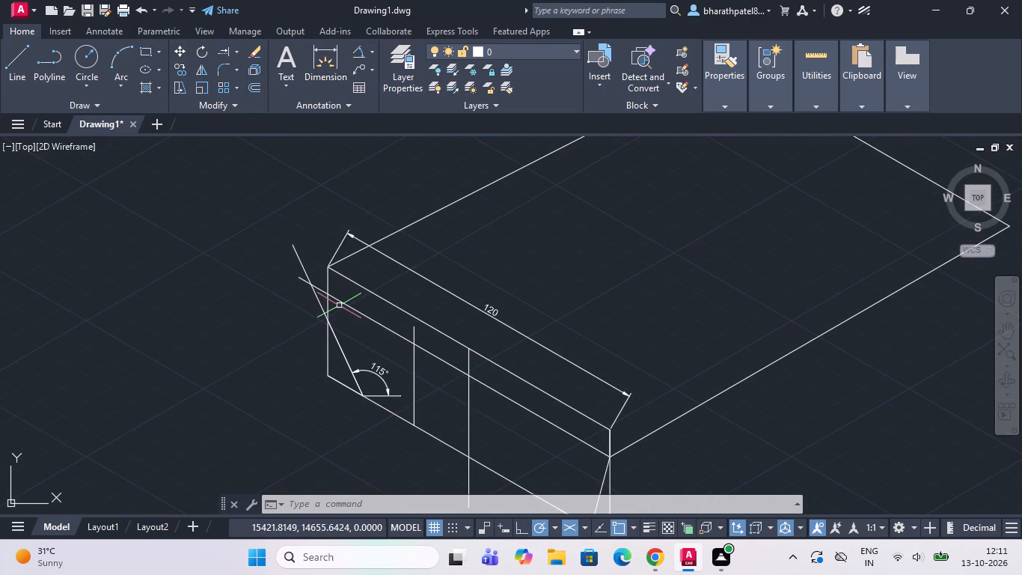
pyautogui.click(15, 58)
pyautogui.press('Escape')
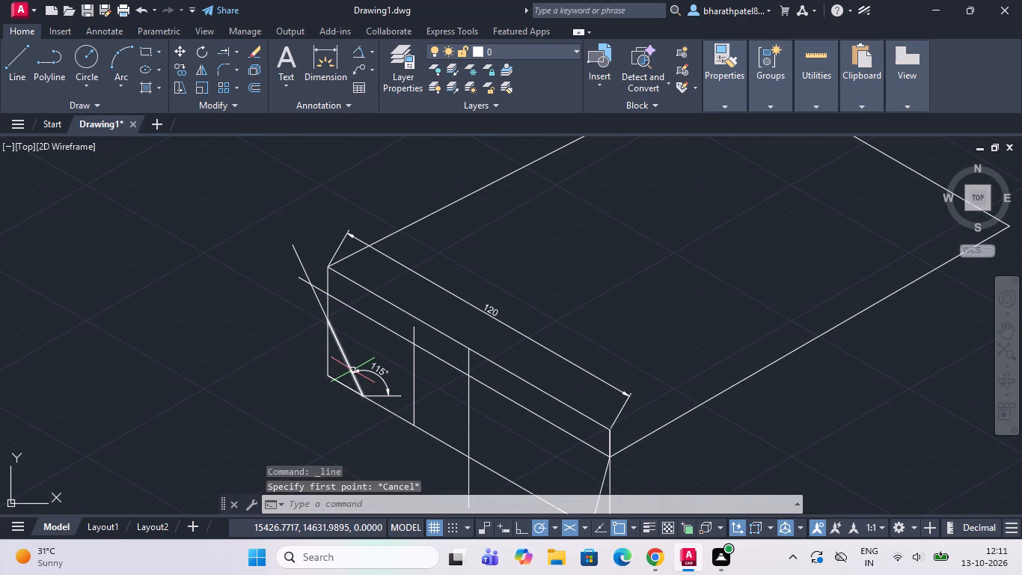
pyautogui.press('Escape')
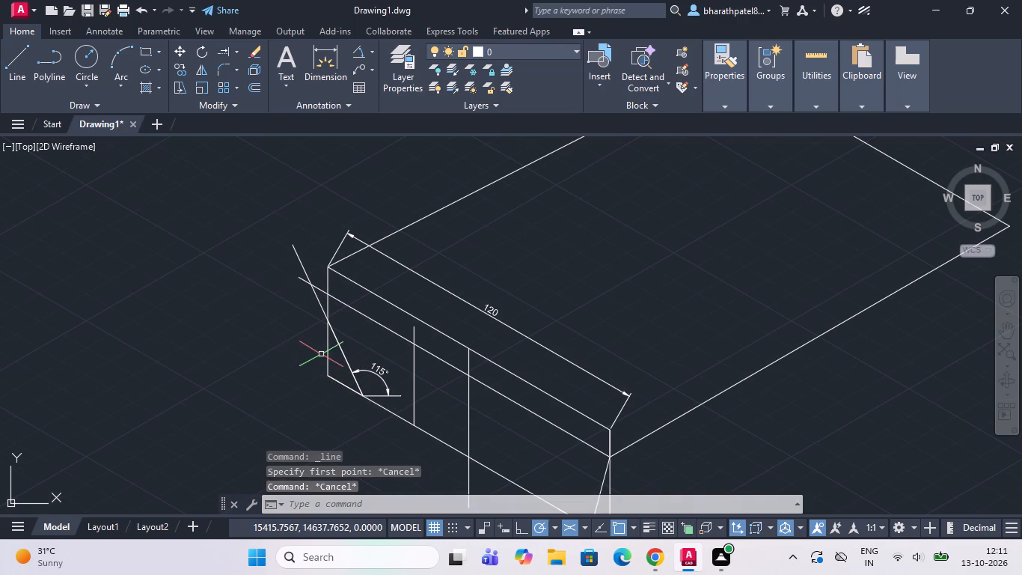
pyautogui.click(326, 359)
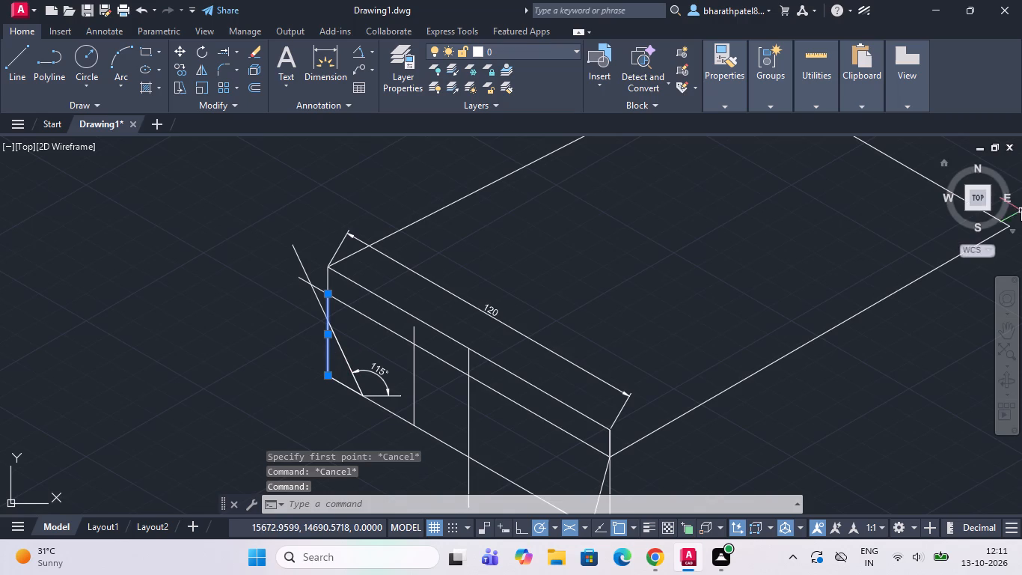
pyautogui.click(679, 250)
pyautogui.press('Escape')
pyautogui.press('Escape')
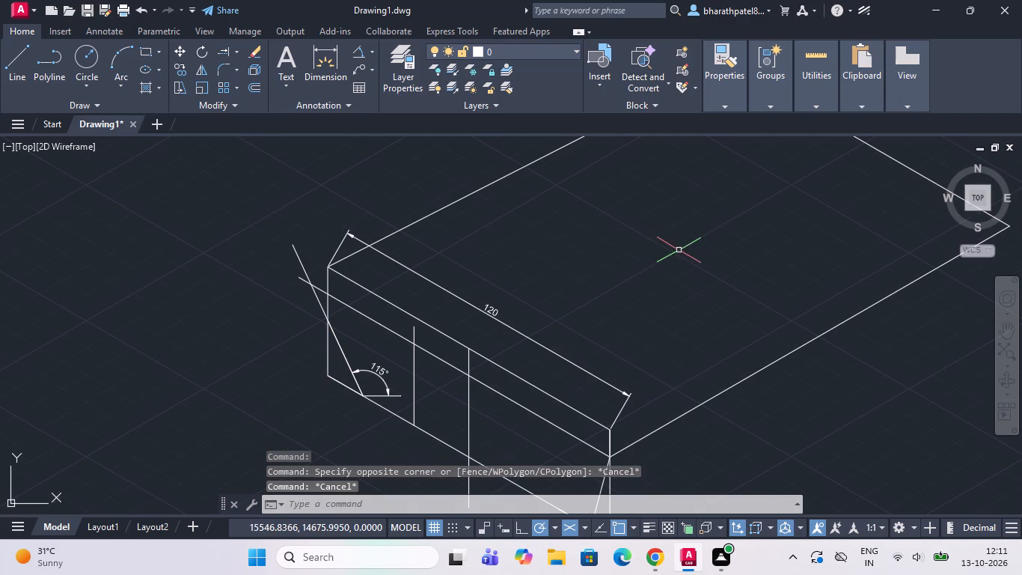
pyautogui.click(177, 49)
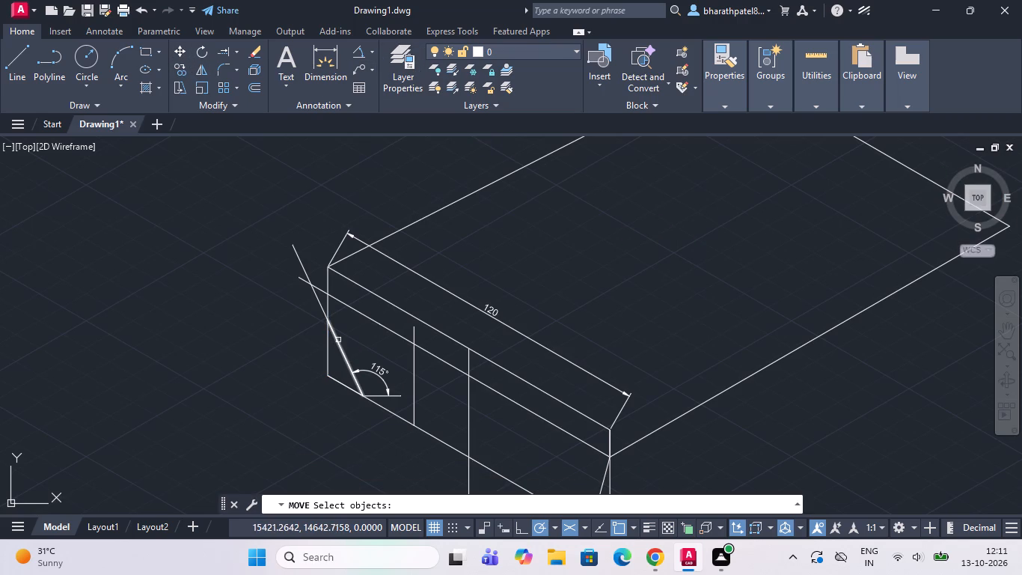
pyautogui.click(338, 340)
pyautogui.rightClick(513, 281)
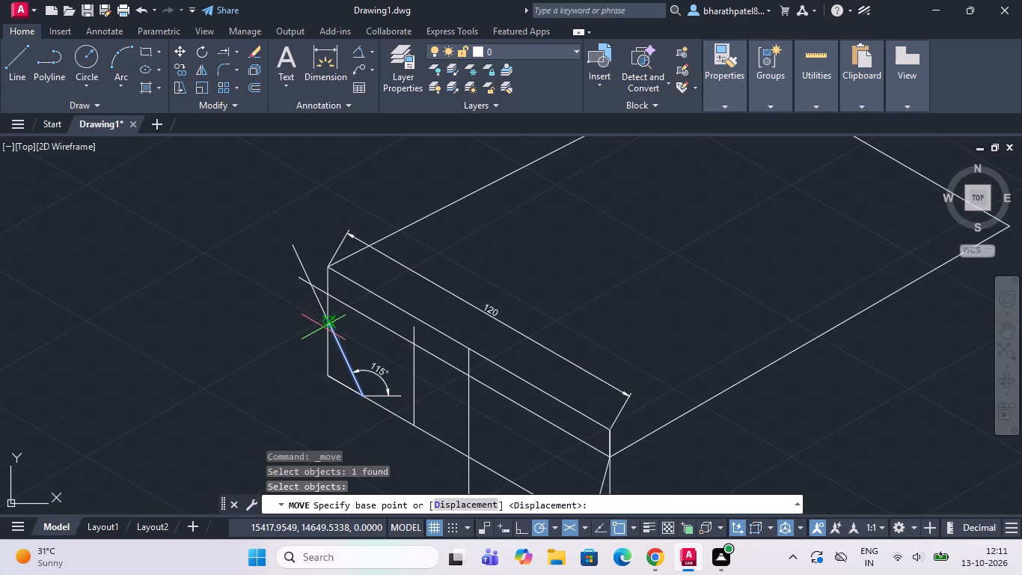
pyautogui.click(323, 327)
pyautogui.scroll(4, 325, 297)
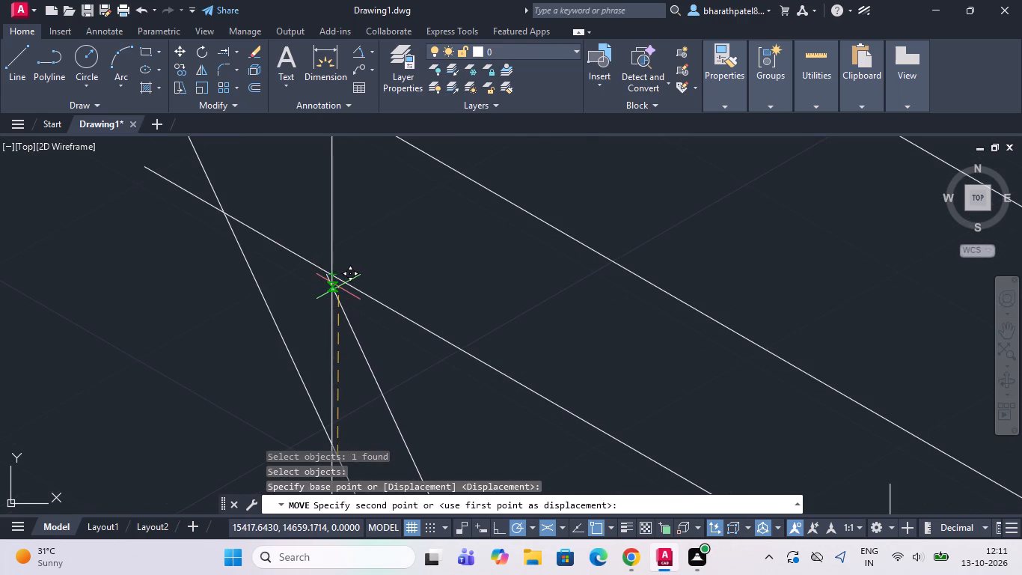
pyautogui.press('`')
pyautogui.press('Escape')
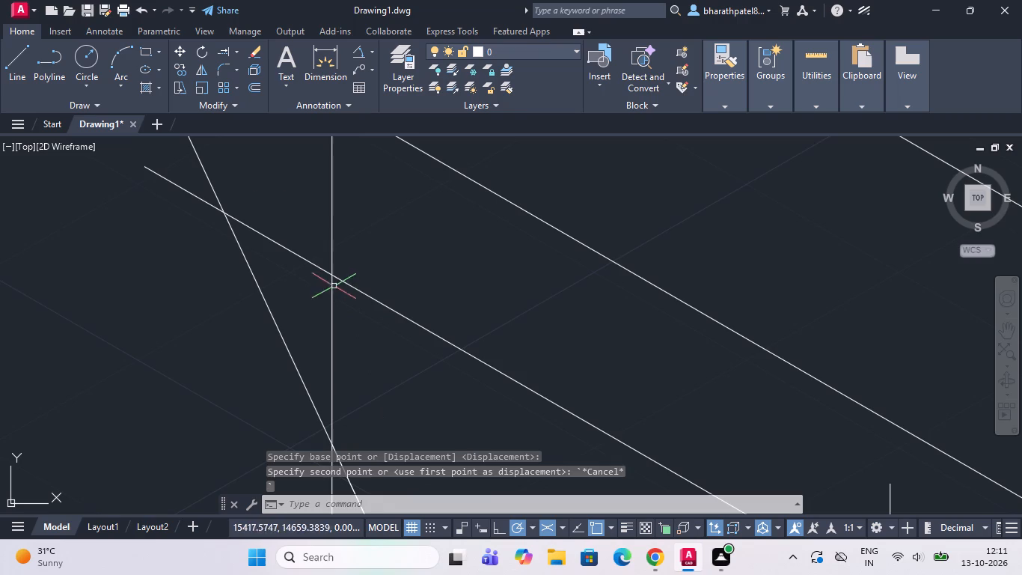
# Move the short 115° line straight up so its upper end meets the inner parallel line at the far vertical edge.
pyautogui.scroll(-3, 337, 362)
pyautogui.scroll(2, 385, 394)
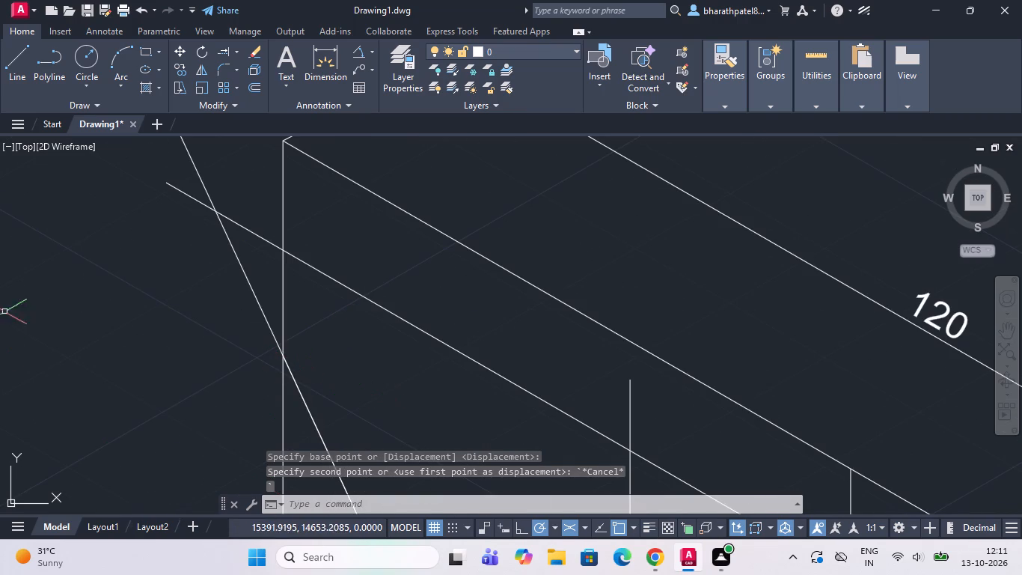
pyautogui.click(175, 52)
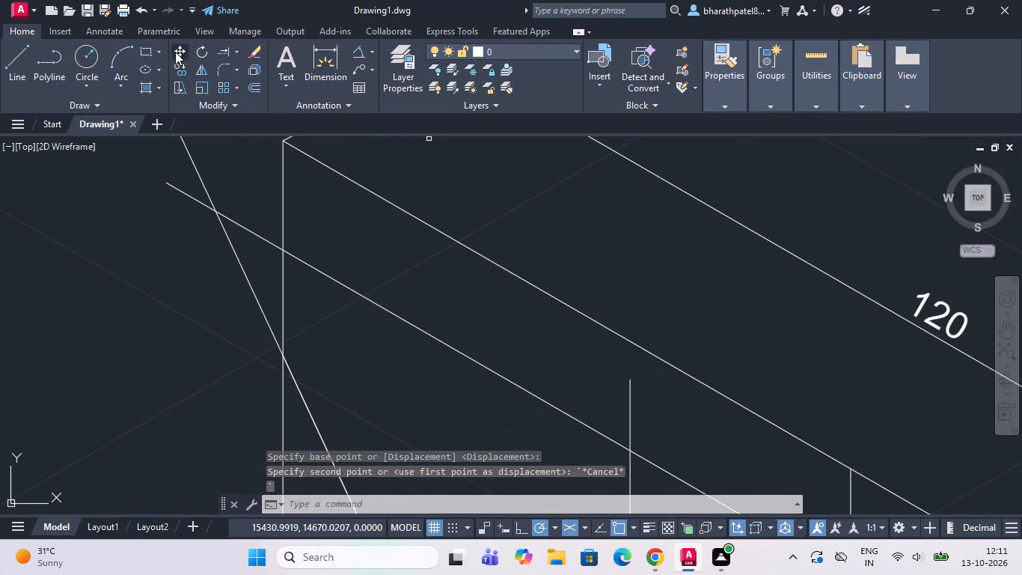
pyautogui.click(289, 371)
pyautogui.rightClick(193, 335)
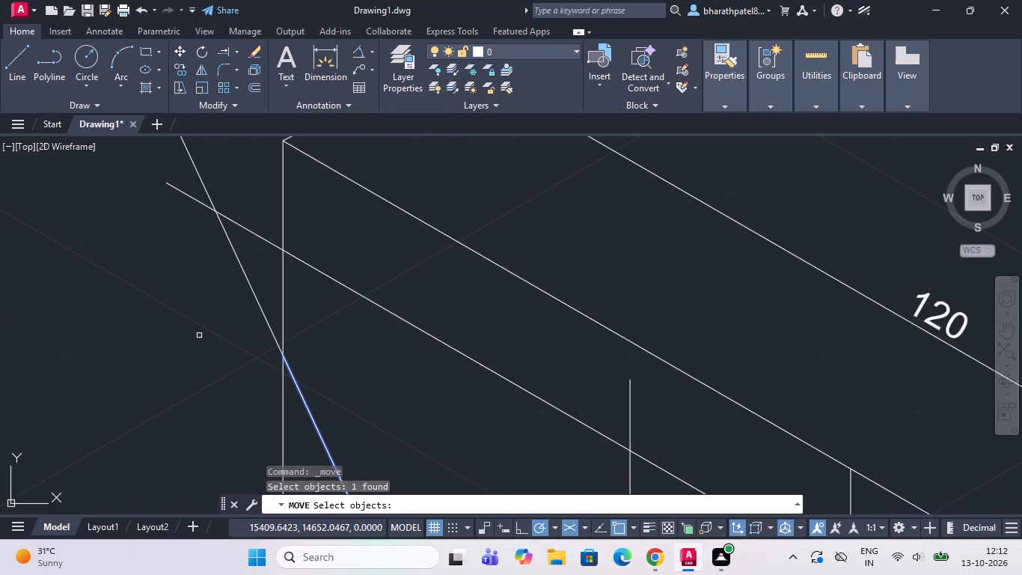
pyautogui.click(281, 353)
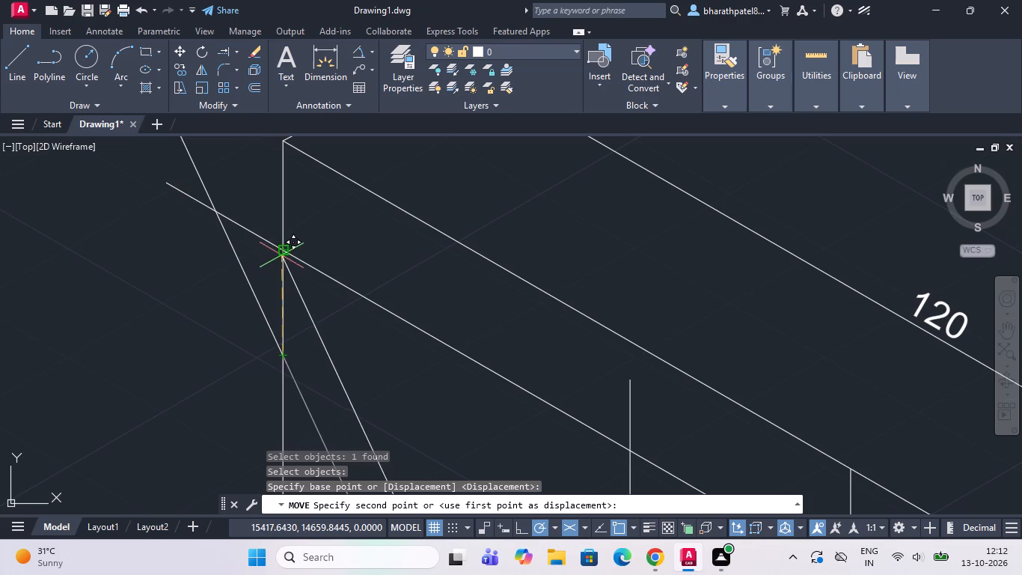
pyautogui.click(284, 254)
pyautogui.rightClick(284, 254)
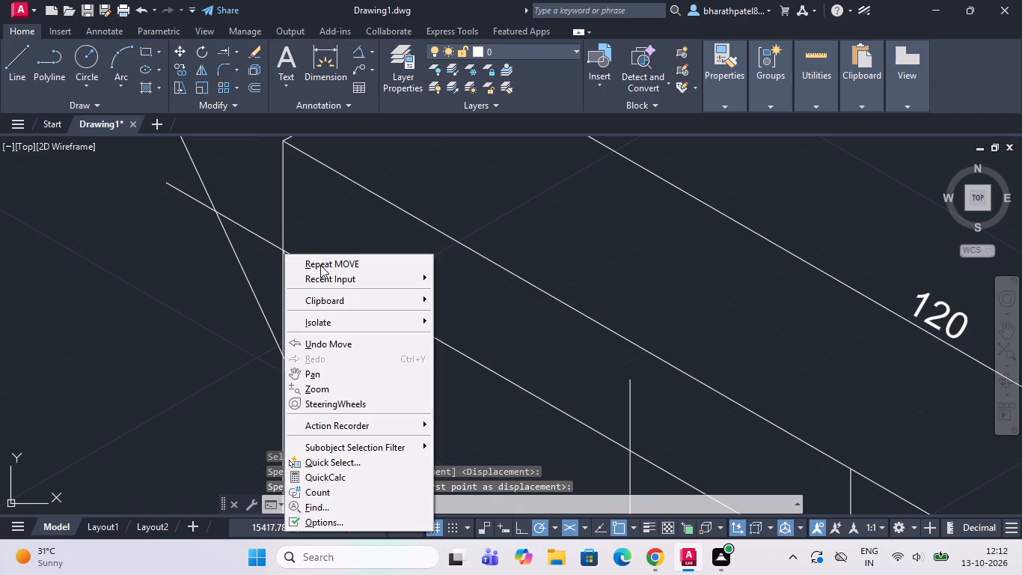
pyautogui.press('Escape')
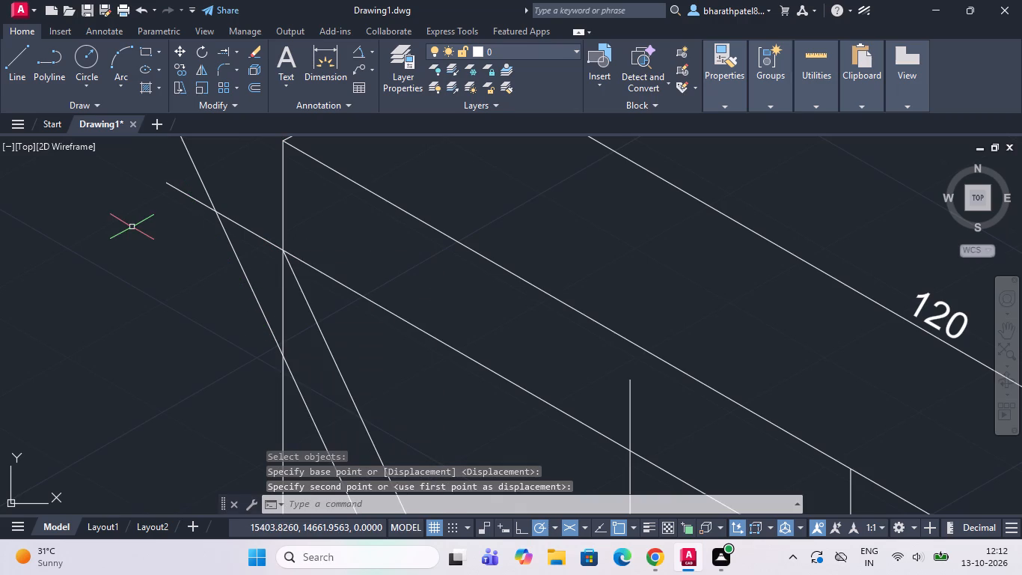
# Delete the leftover 115° line at the original position and its long extension beyond the far vertical edge.
pyautogui.scroll(-3, 303, 240)
pyautogui.scroll(2, 413, 395)
pyautogui.scroll(3, 326, 319)
pyautogui.scroll(1, 261, 252)
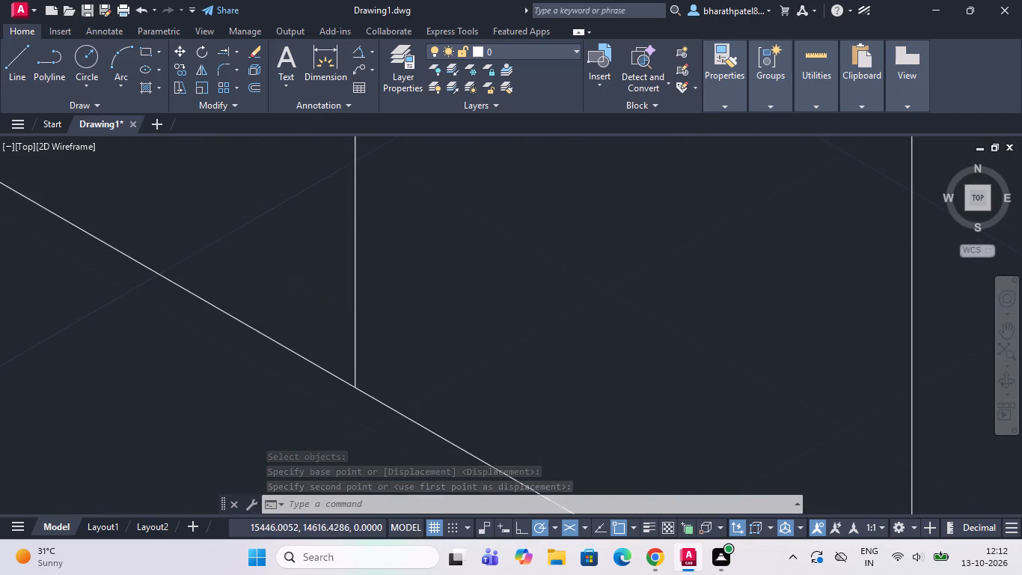
pyautogui.scroll(1, 261, 252)
pyautogui.scroll(-8, 262, 253)
pyautogui.scroll(3, 206, 153)
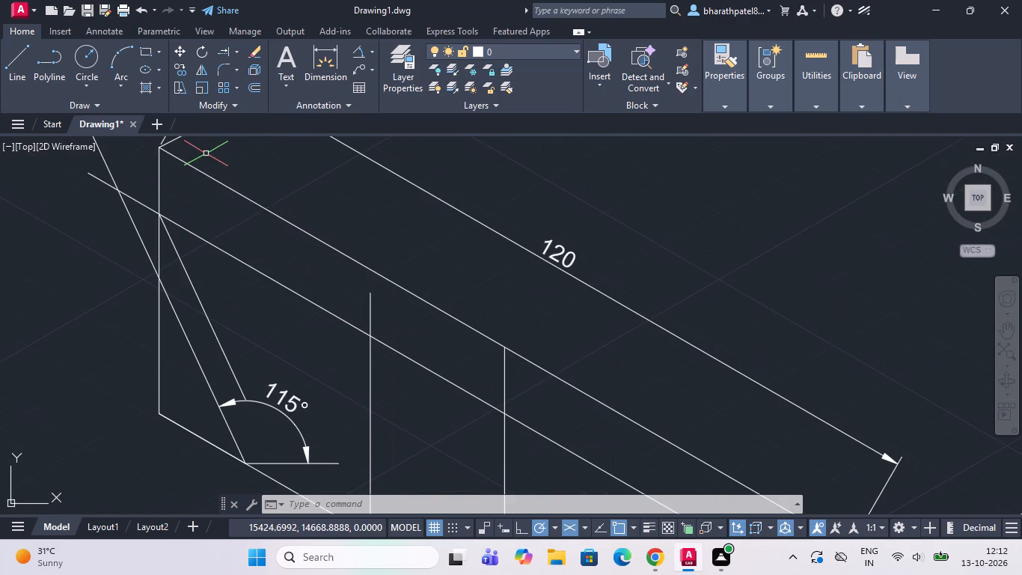
pyautogui.click(201, 371)
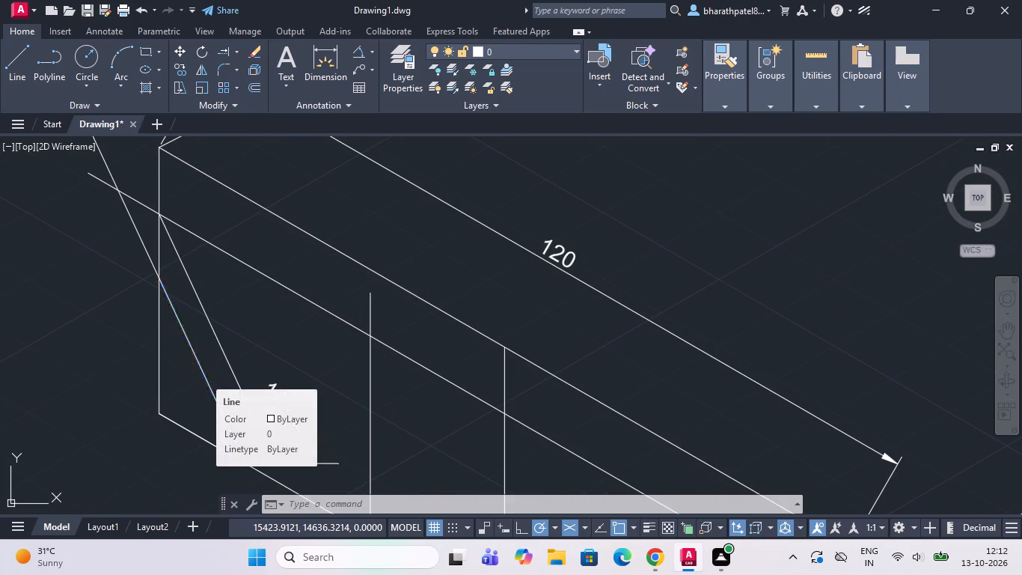
pyautogui.press('Delete')
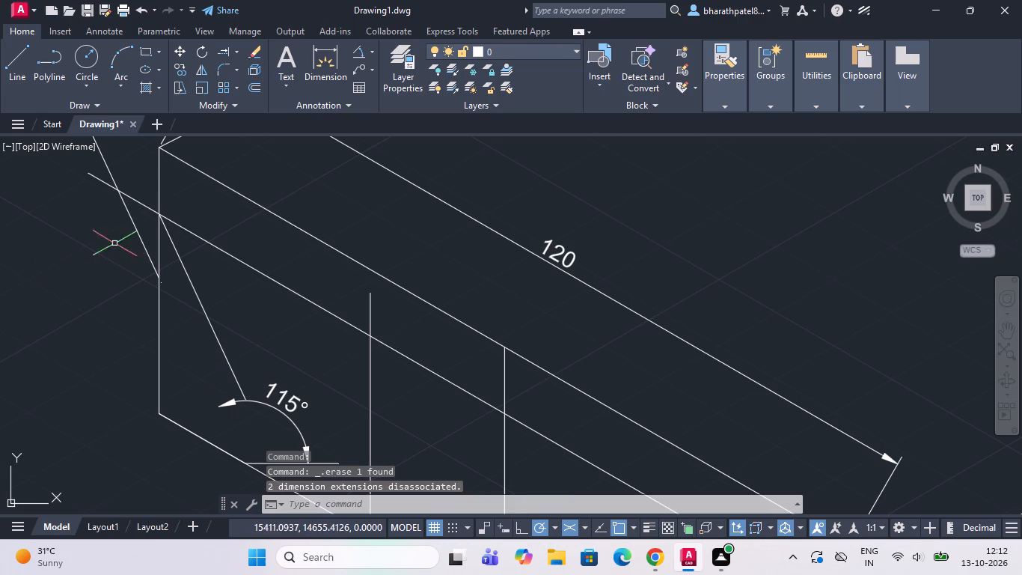
pyautogui.click(137, 234)
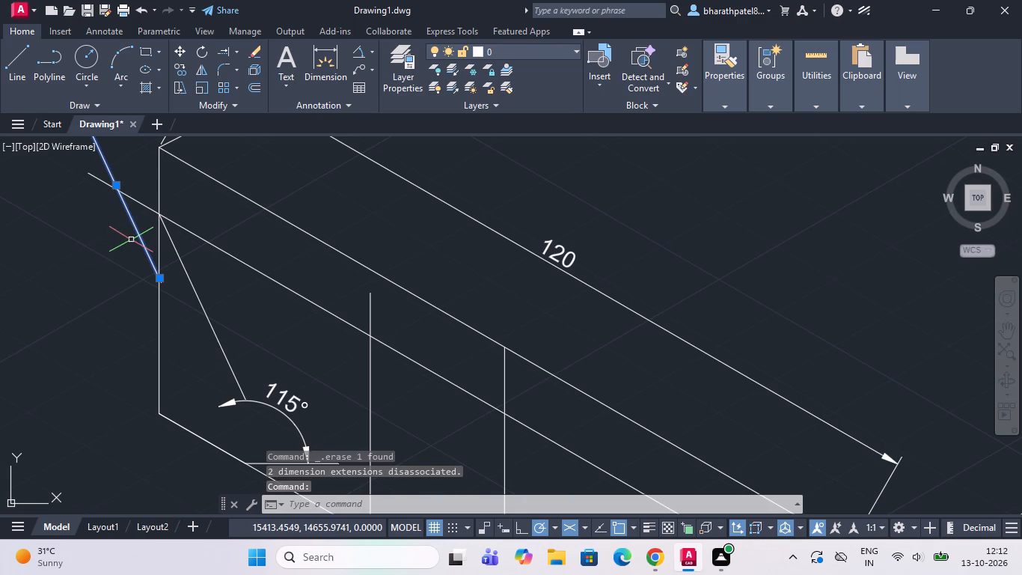
pyautogui.press('Delete')
# Delete the short horizontal reference line below the 115° dimension.
pyautogui.scroll(-2, 378, 404)
pyautogui.scroll(2, 375, 443)
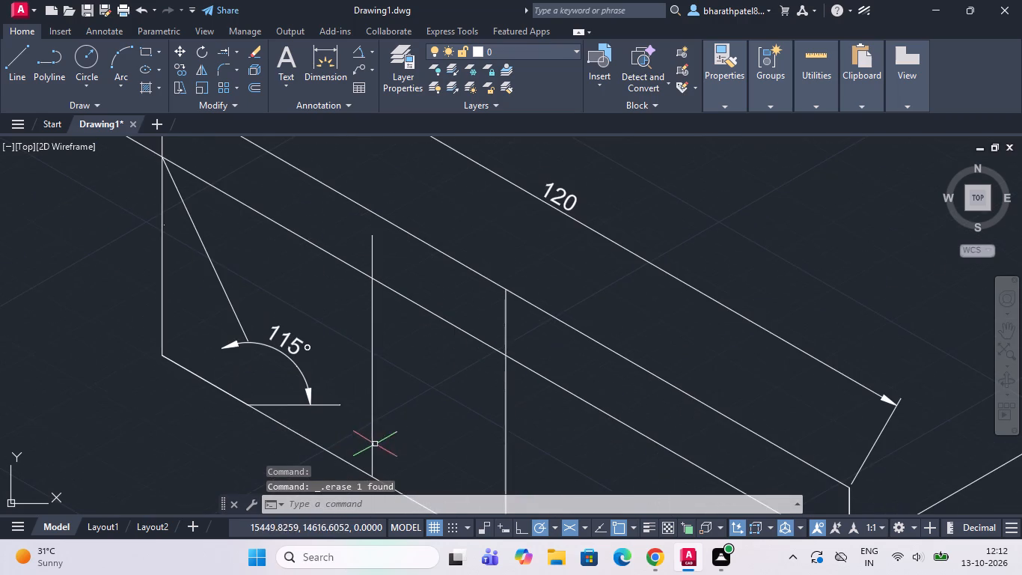
pyautogui.click(331, 404)
pyautogui.press('Delete')
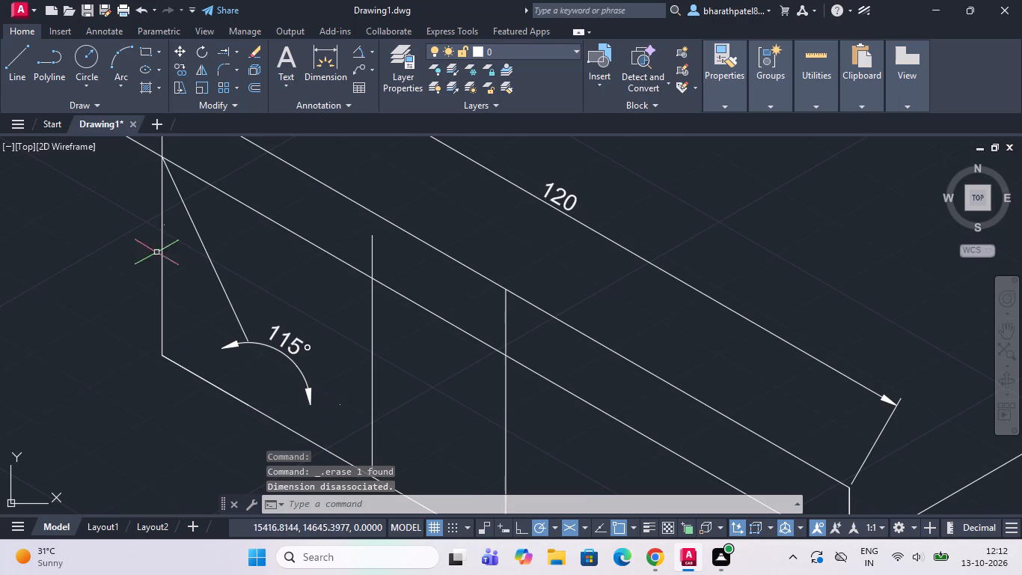
# Extend the moved slanted line down to the front face's lower edge.
pyautogui.click(226, 48)
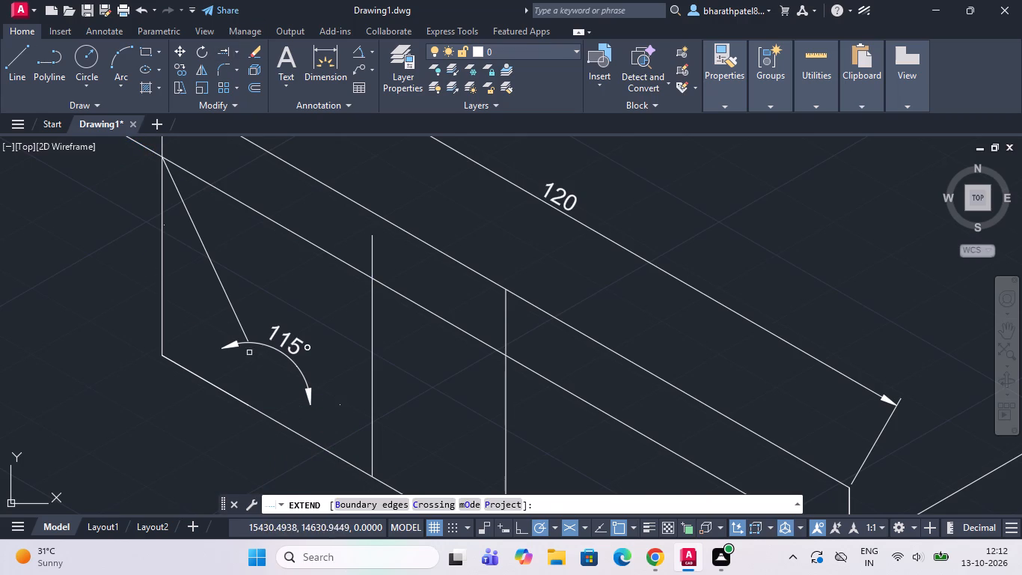
pyautogui.click(243, 329)
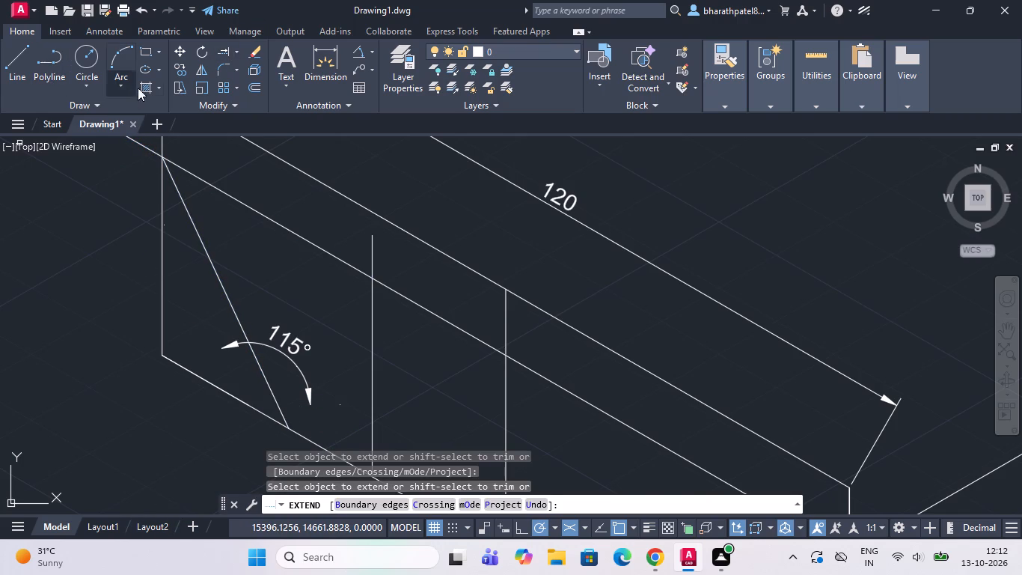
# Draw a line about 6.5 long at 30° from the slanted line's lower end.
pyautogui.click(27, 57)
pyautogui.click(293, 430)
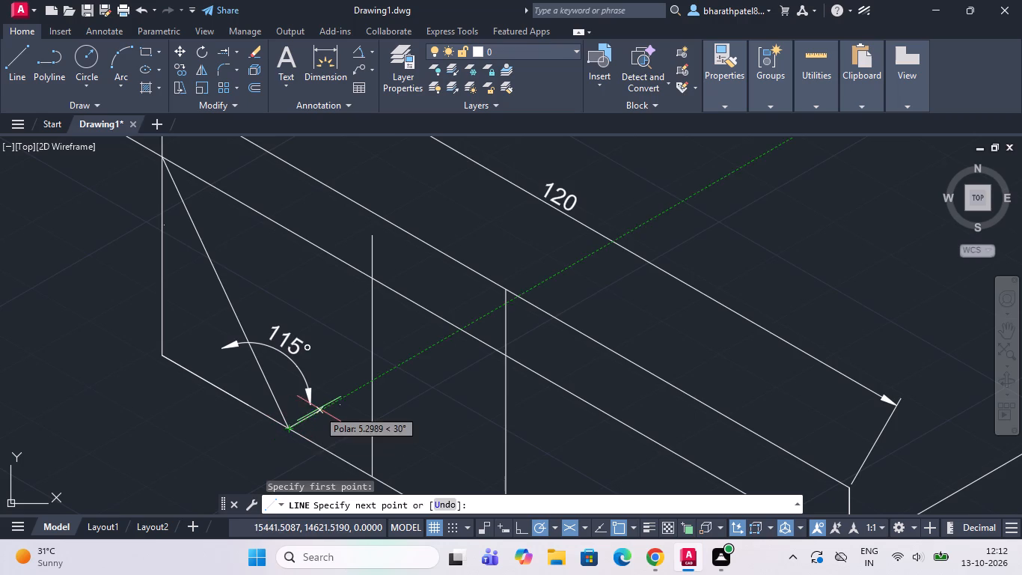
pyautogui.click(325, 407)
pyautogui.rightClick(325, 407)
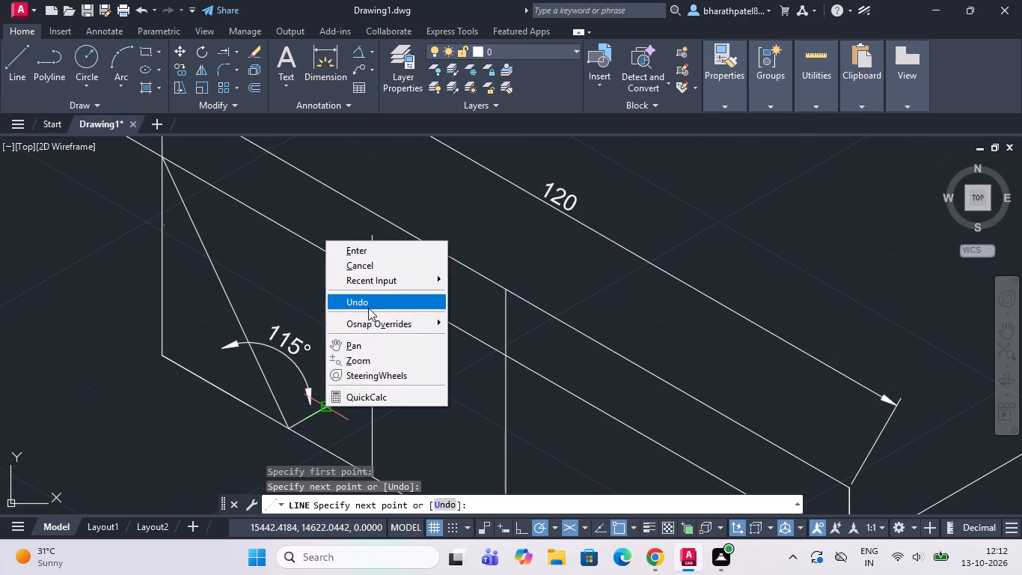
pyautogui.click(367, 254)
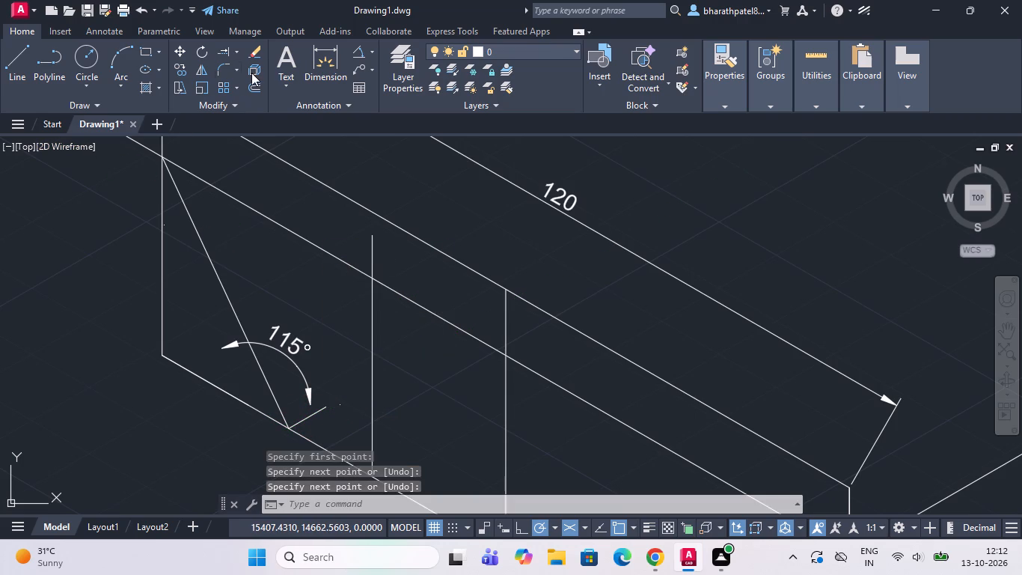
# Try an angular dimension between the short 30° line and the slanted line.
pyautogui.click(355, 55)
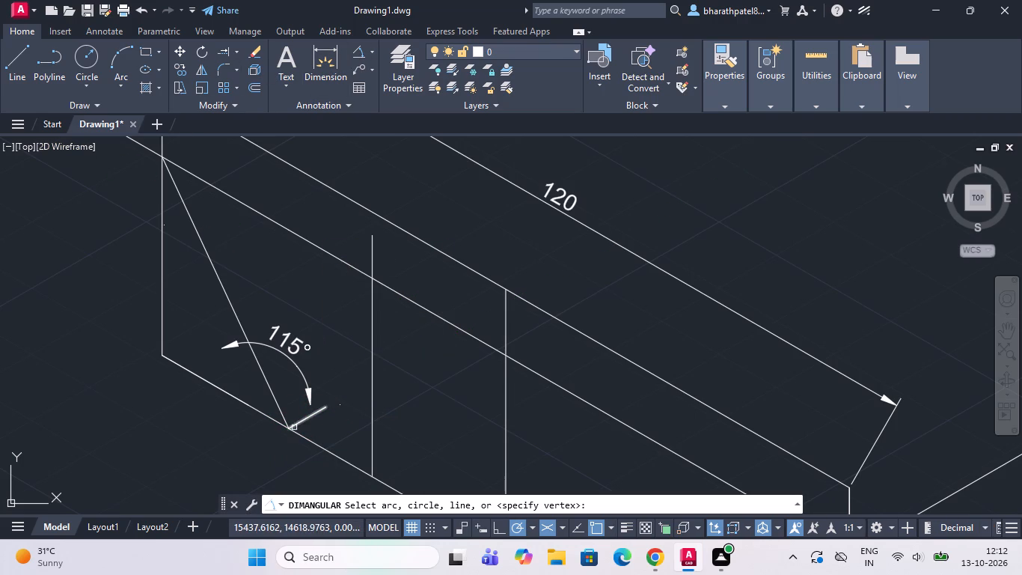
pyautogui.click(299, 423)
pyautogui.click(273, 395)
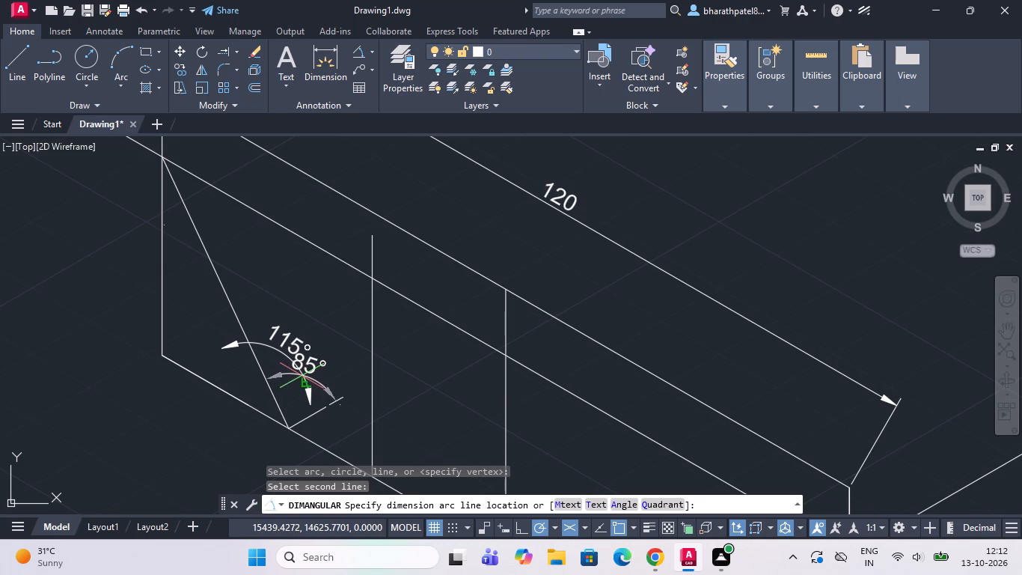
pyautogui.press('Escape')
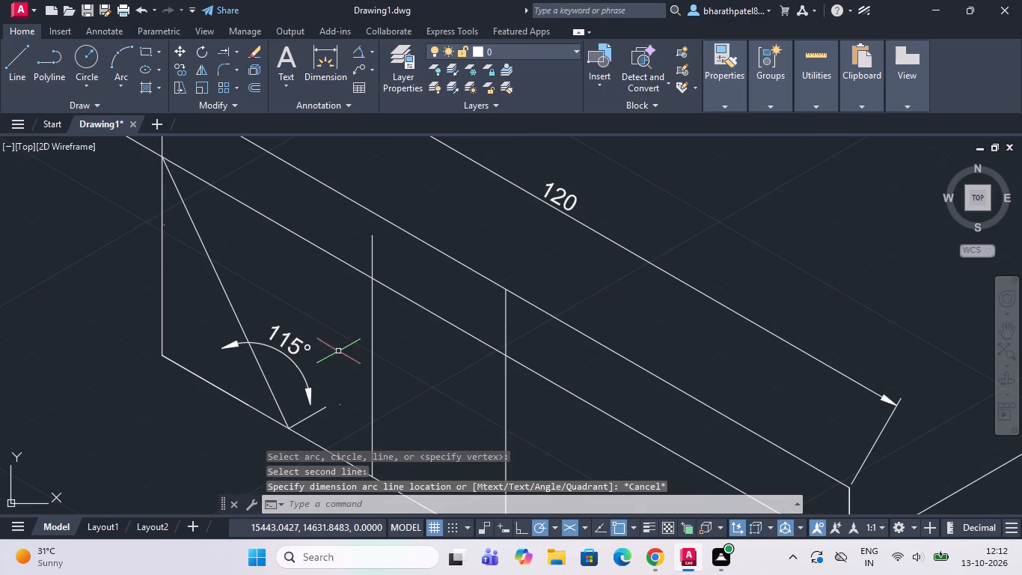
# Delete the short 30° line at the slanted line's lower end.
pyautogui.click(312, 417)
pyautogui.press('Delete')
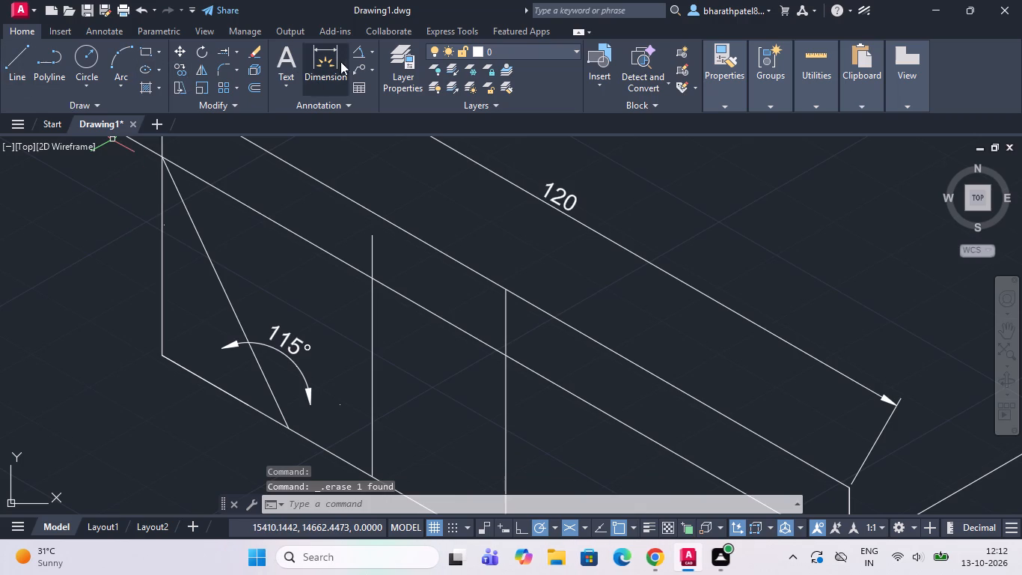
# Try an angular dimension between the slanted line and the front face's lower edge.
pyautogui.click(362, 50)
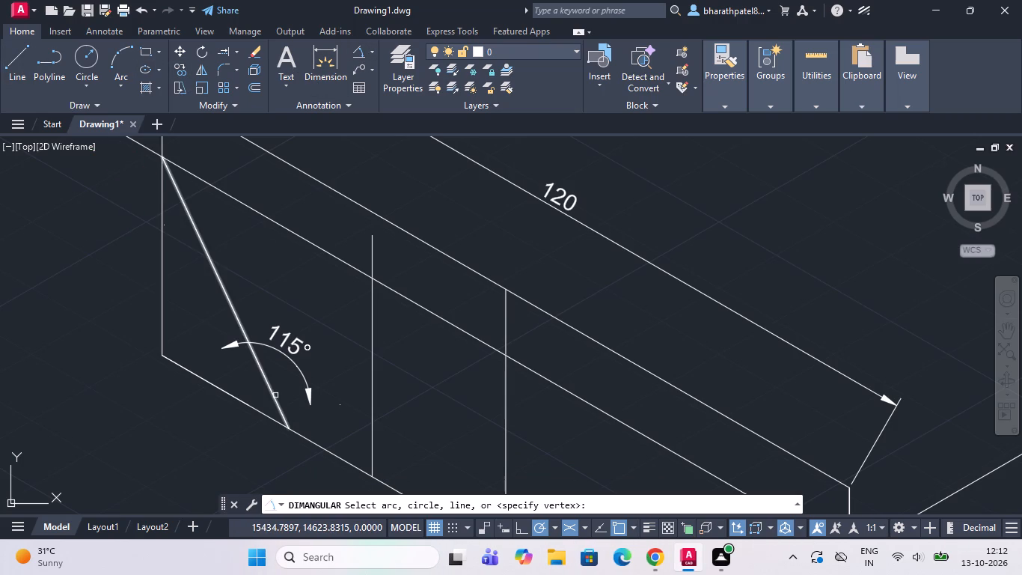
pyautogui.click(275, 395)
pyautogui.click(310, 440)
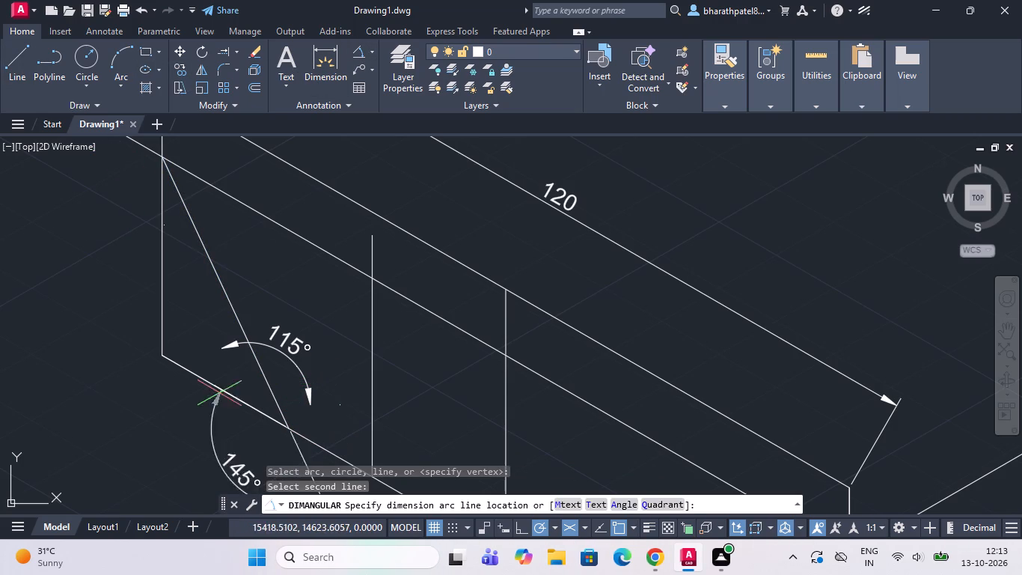
# Draw a horizontal reference line about 9 long from the slanted line's lower end toward the inner vertical lines.
pyautogui.click(17, 55)
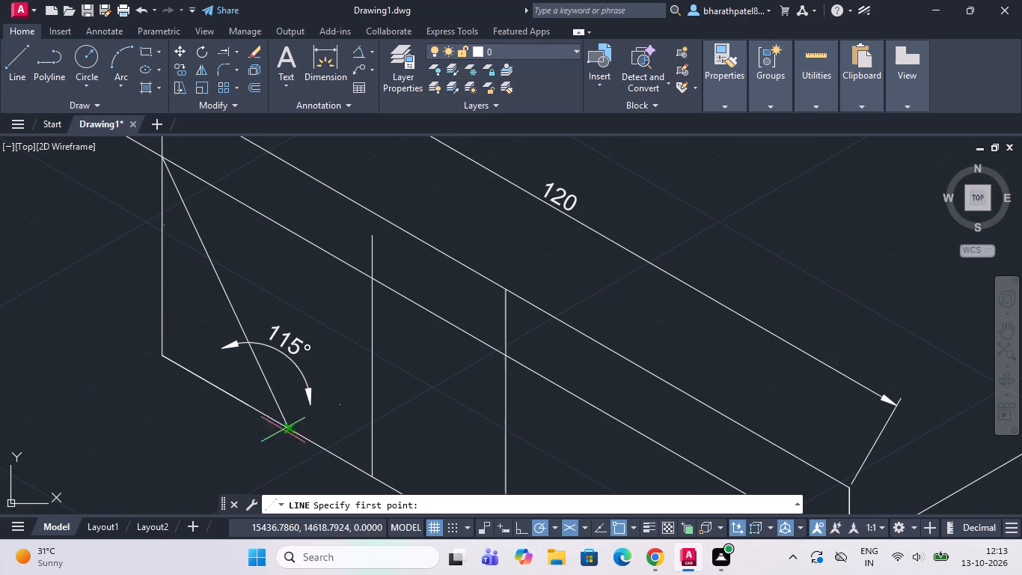
pyautogui.click(284, 431)
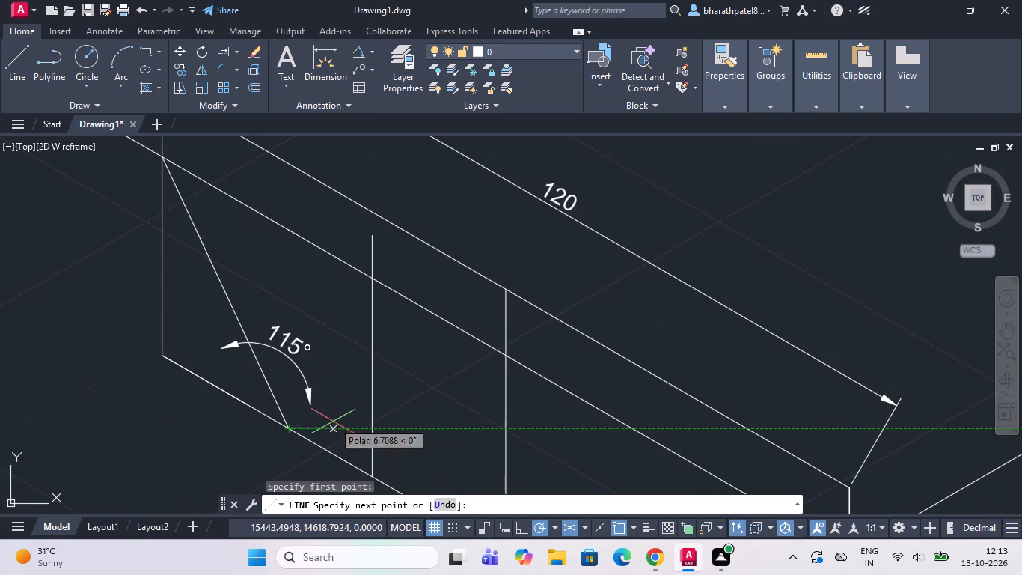
pyautogui.click(346, 425)
pyautogui.rightClick(346, 425)
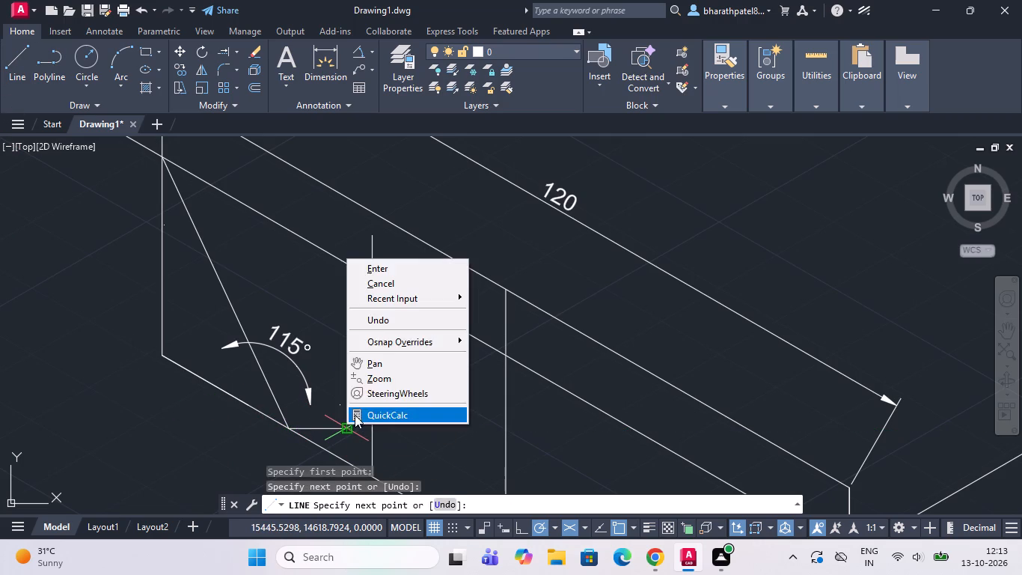
pyautogui.click(376, 266)
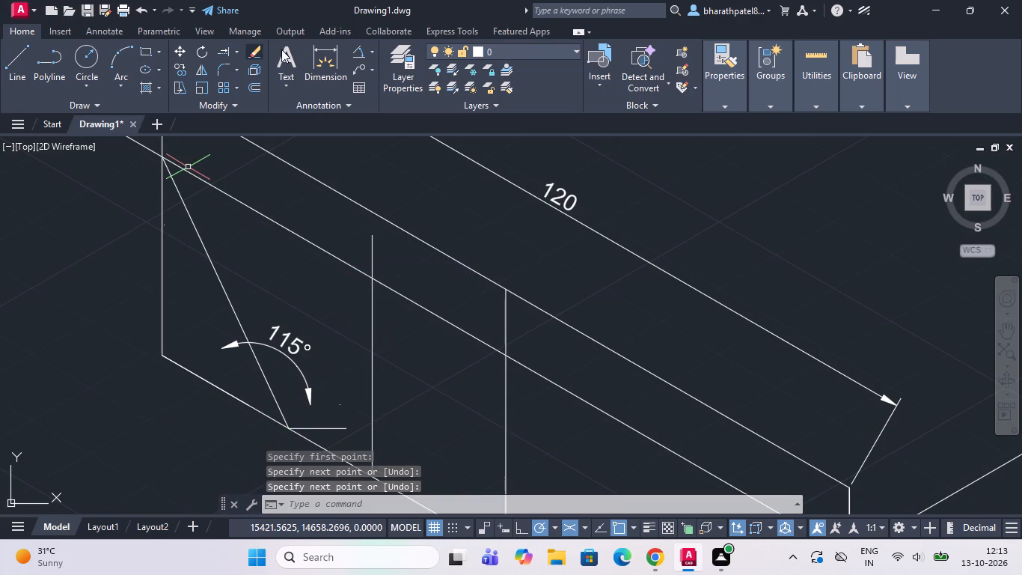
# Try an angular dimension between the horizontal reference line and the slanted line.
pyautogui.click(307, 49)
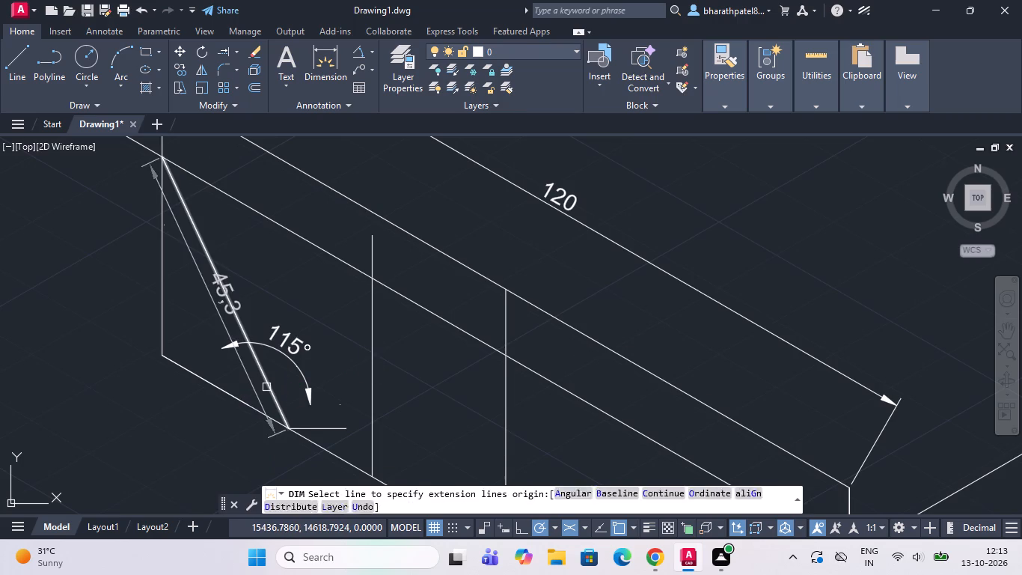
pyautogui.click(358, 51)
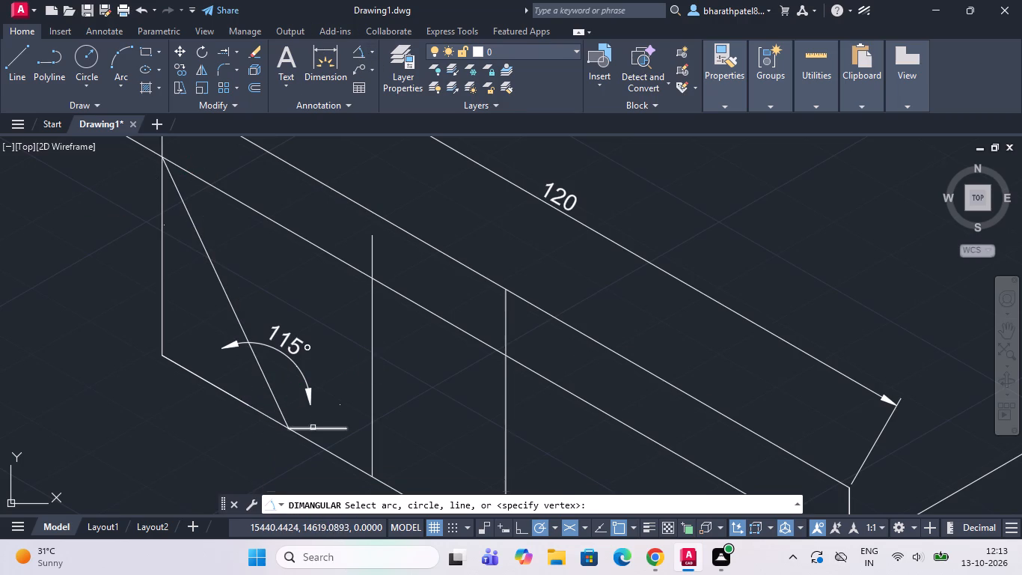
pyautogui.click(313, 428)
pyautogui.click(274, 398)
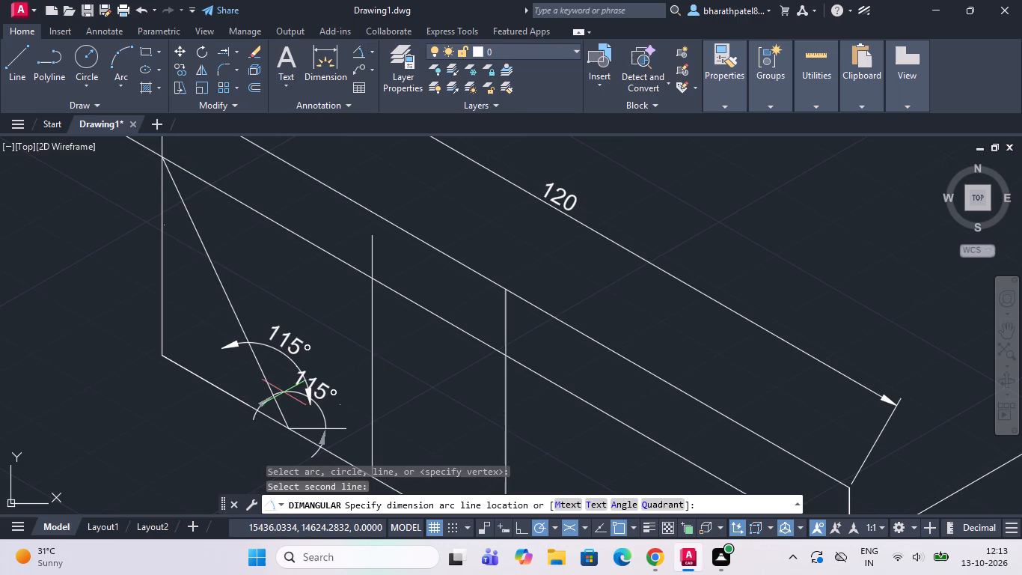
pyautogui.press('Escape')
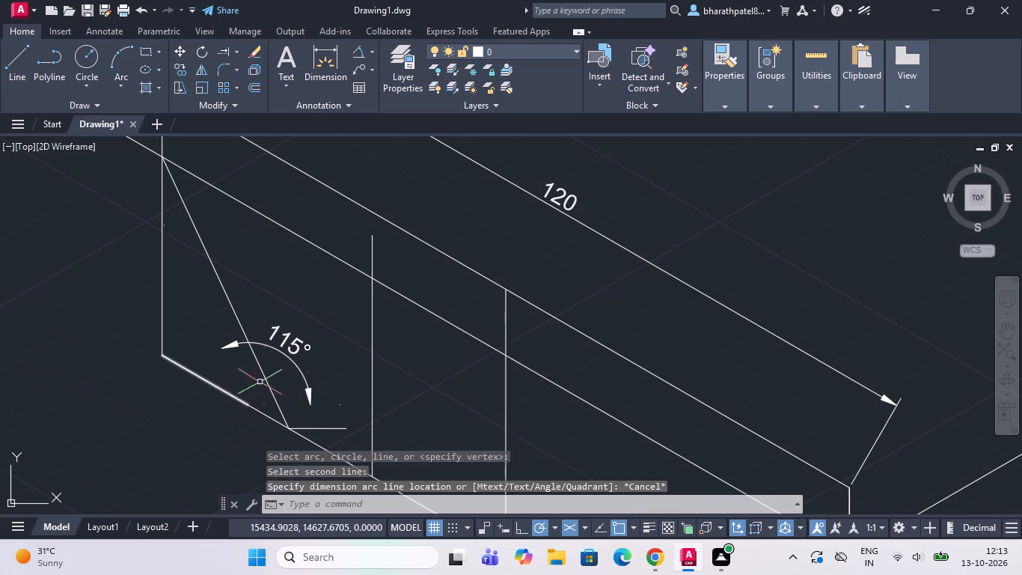
# Delete the 115° angular dimension beside the slanted line.
pyautogui.click(297, 342)
pyautogui.press('Delete')
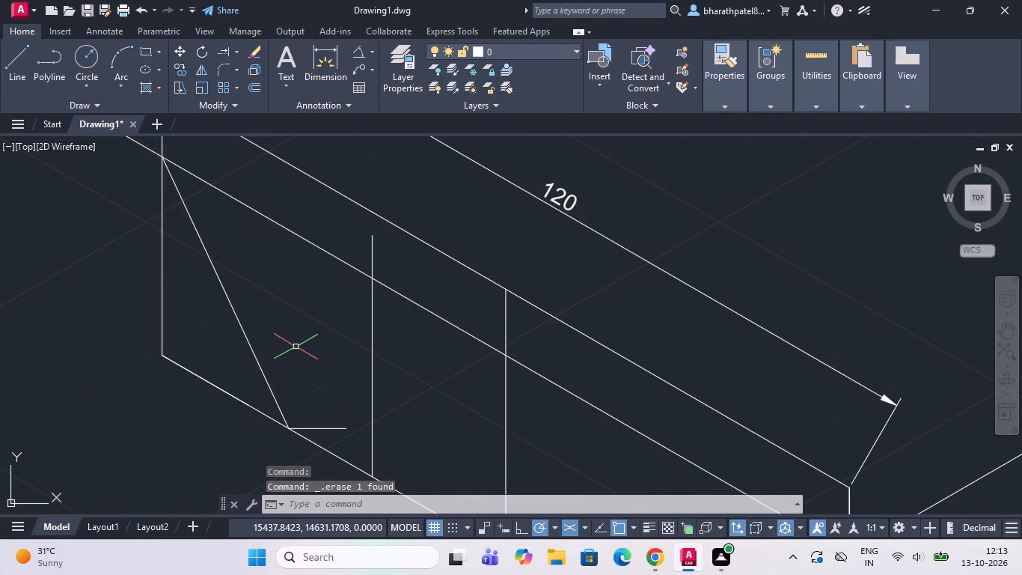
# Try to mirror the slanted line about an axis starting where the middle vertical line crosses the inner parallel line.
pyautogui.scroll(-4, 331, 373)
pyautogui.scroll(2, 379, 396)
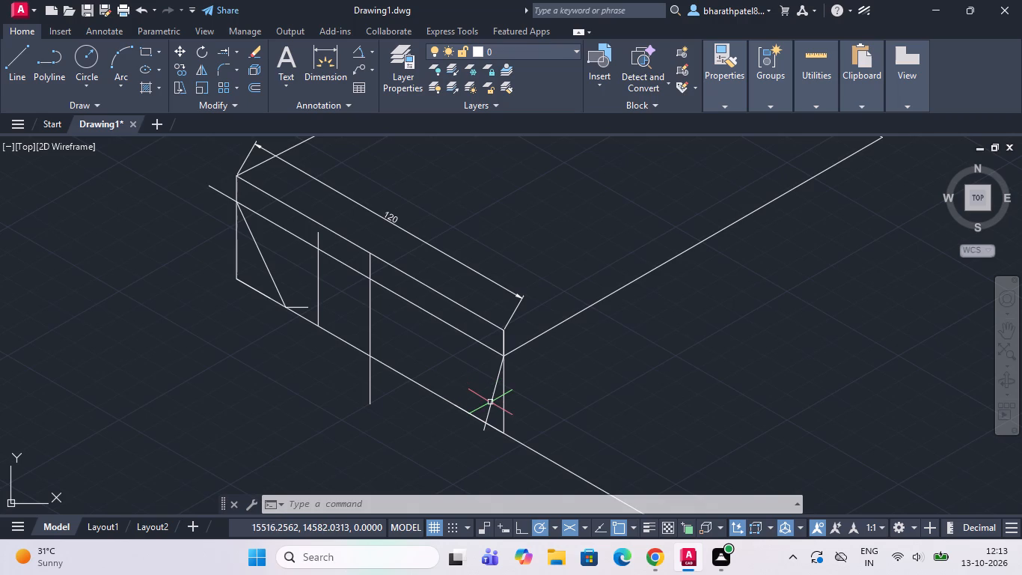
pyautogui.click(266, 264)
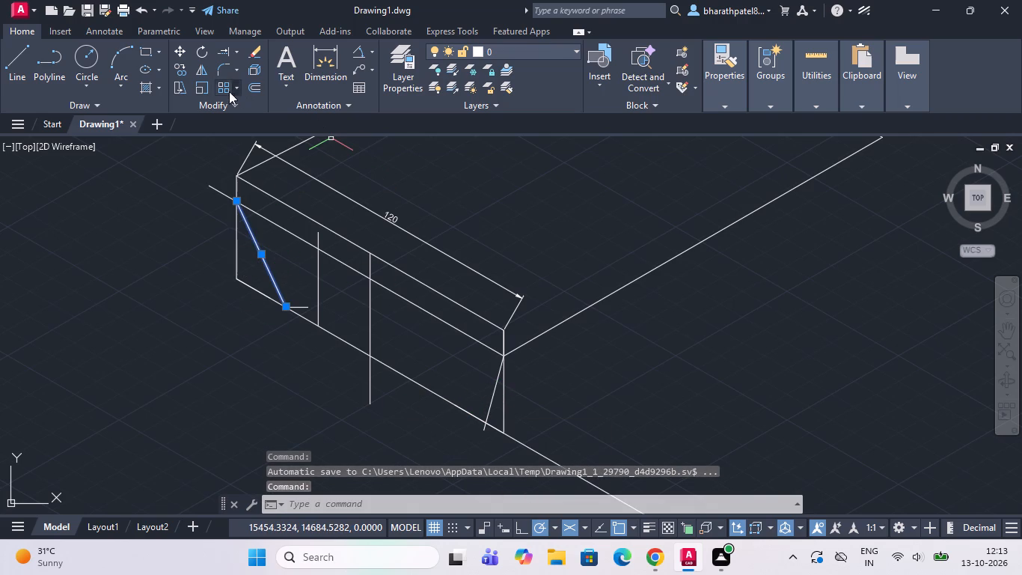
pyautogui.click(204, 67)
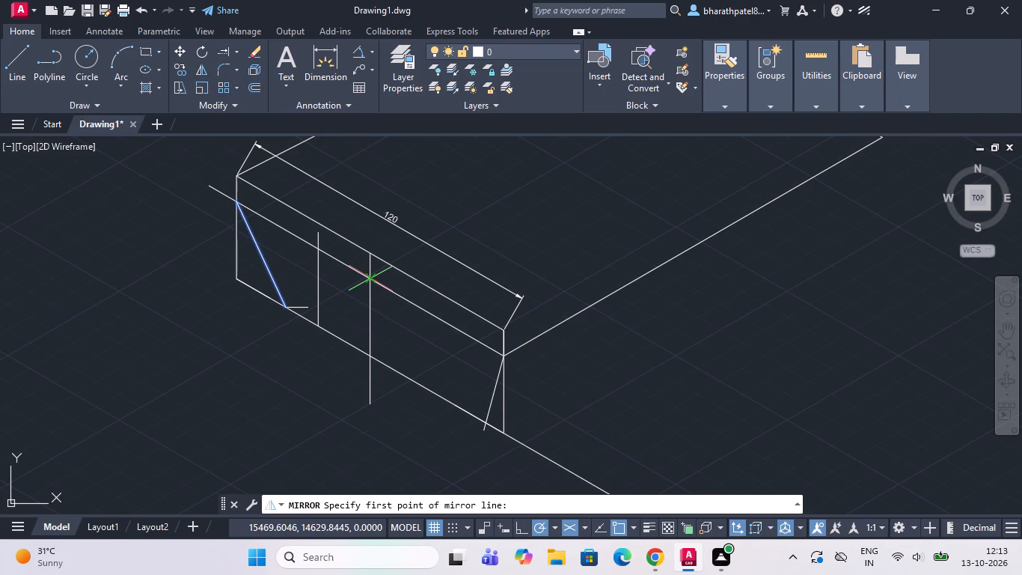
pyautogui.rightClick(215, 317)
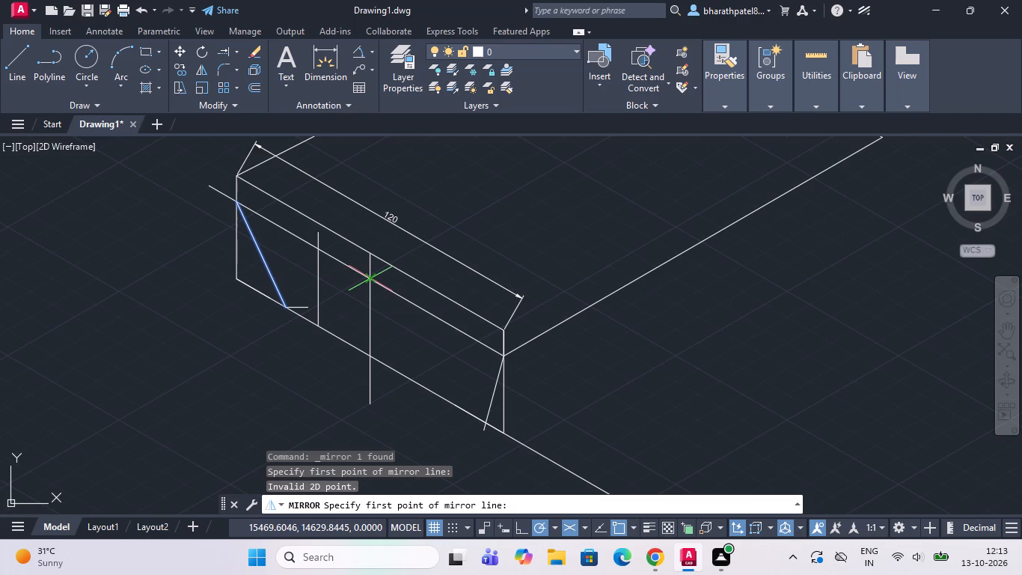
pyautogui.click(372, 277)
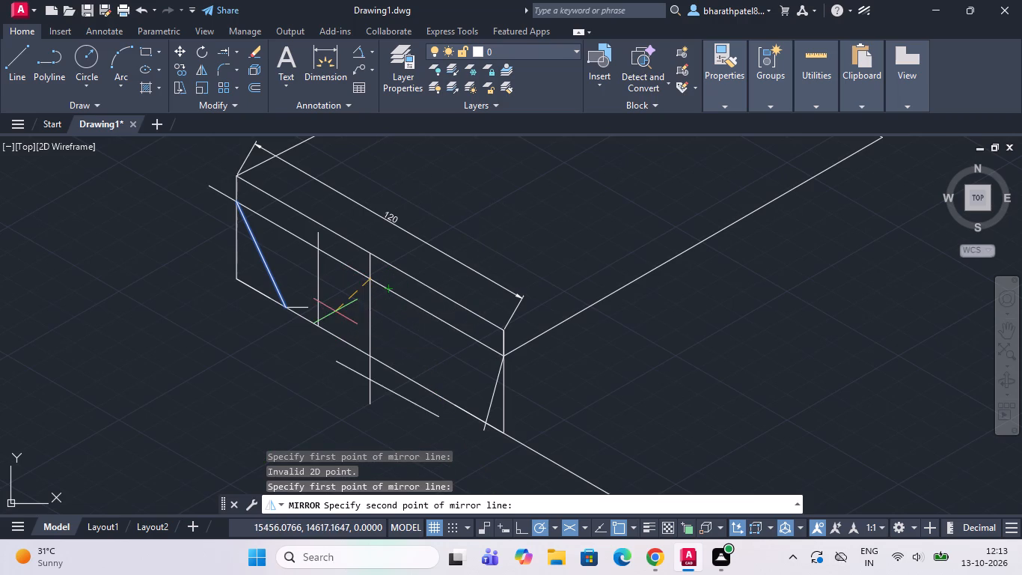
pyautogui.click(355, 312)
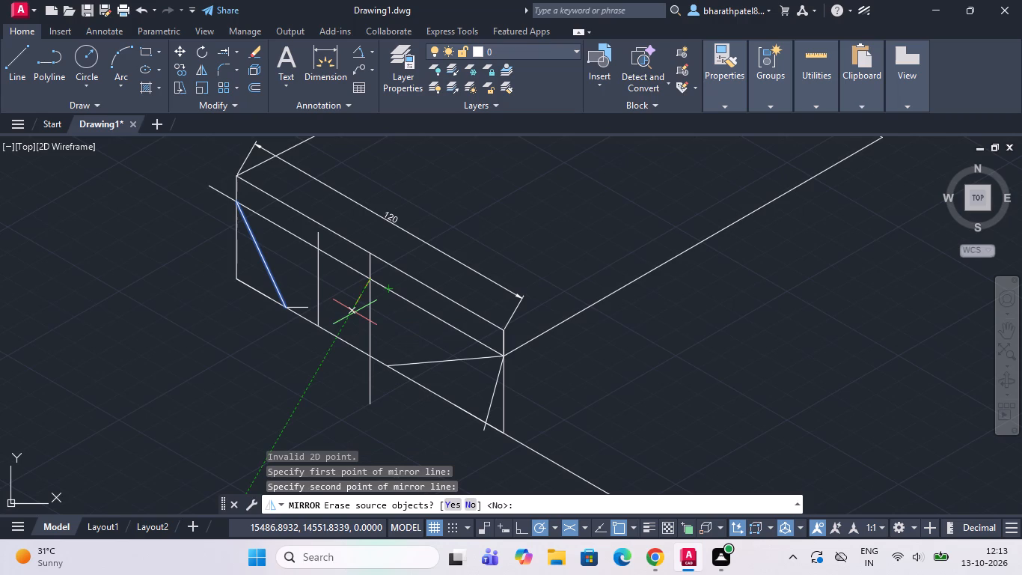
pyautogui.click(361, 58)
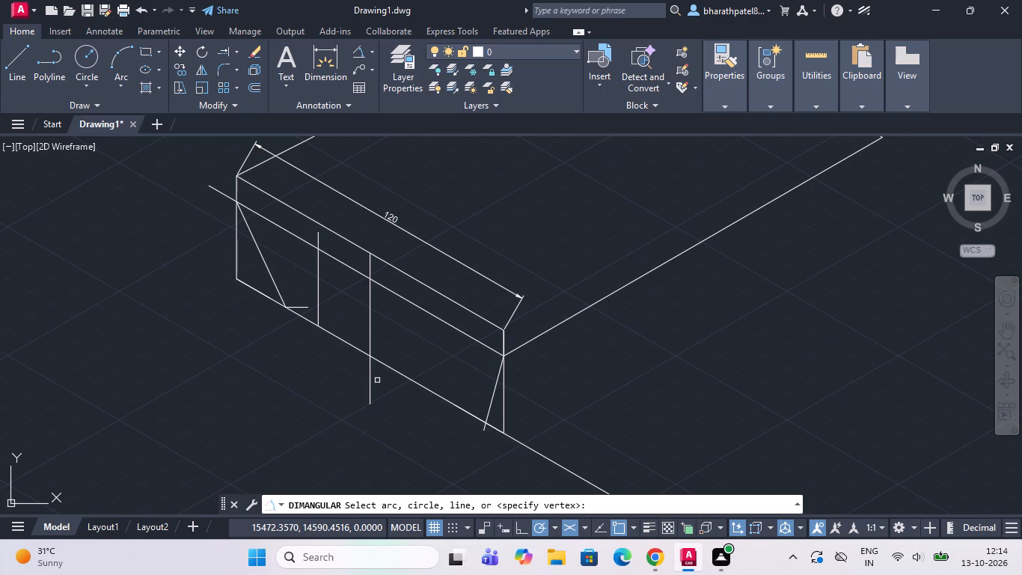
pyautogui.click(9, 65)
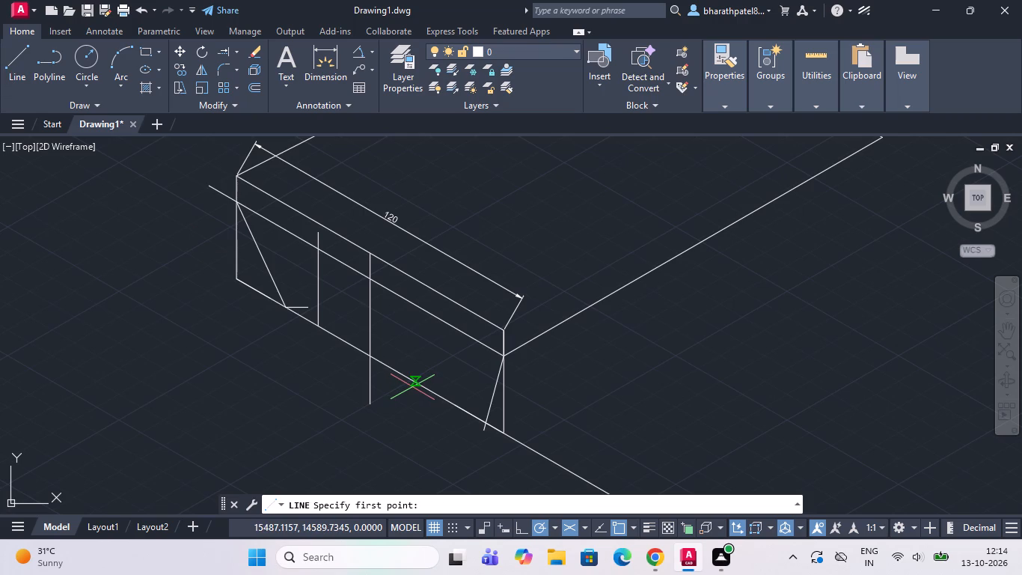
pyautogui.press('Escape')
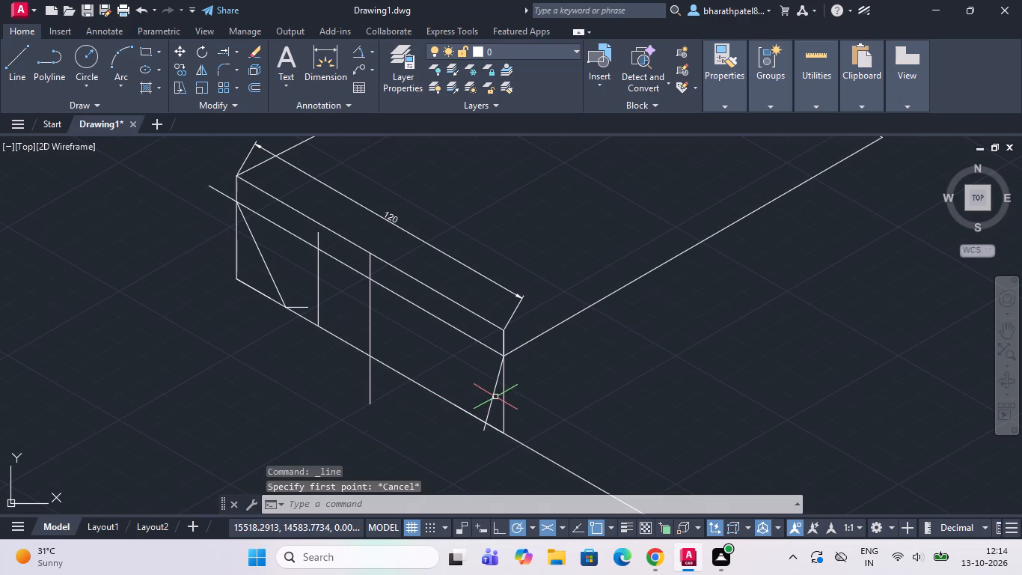
# Delete the slanted line at the front face's opposite end, below the near corner of the top face.
pyautogui.click(493, 388)
pyautogui.press('Delete')
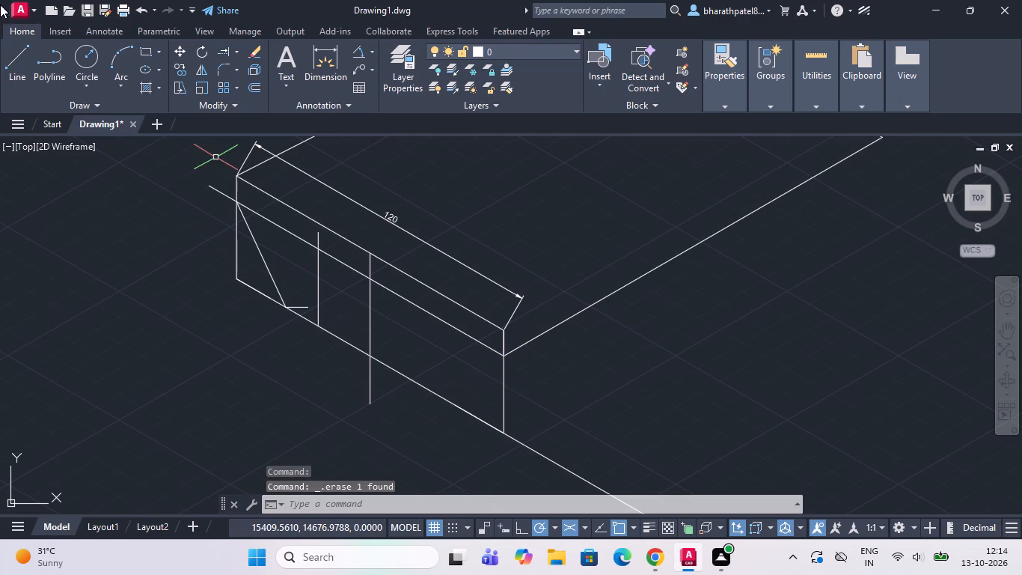
# Trim the front face's lower edge where it runs past the near vertical corner edge.
pyautogui.moveTo(12, 66); pyautogui.dragTo(221, 170)
pyautogui.scroll(3, 524, 426)
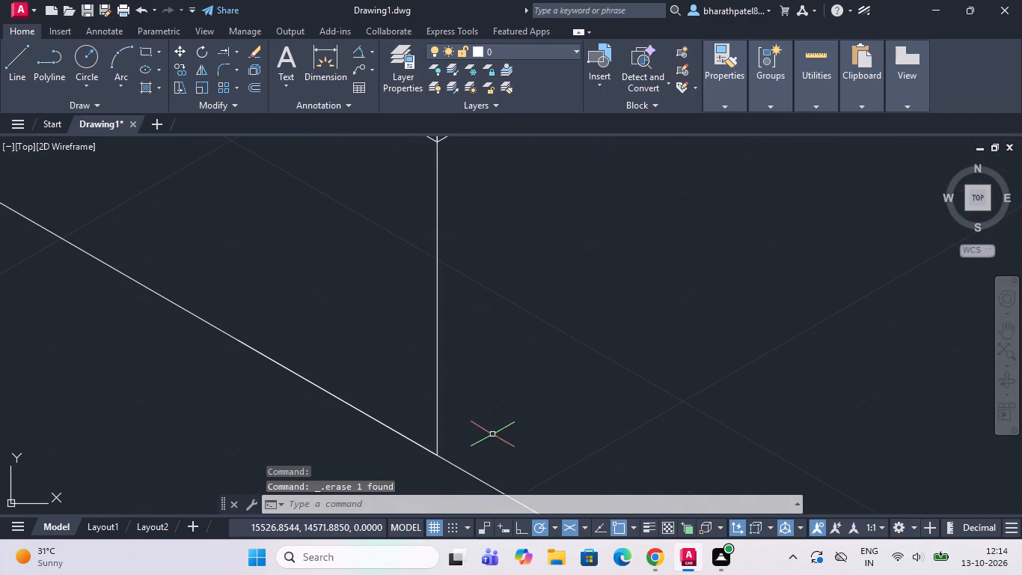
pyautogui.scroll(-4, 498, 389)
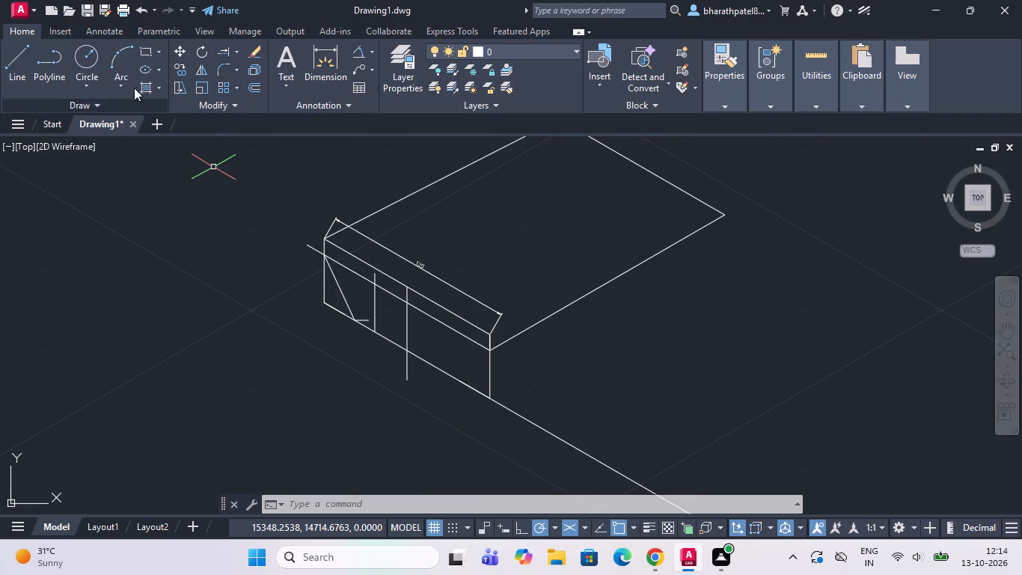
pyautogui.click(237, 52)
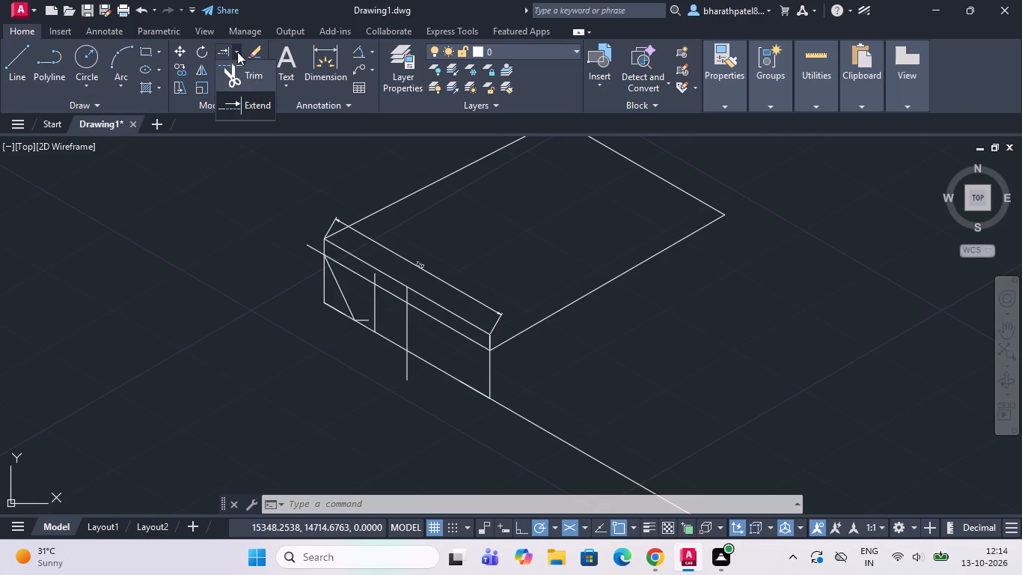
pyautogui.moveTo(228, 69); pyautogui.dragTo(233, 76)
pyautogui.scroll(-3, 560, 389)
pyautogui.moveTo(561, 379); pyautogui.dragTo(529, 439)
pyautogui.scroll(5, 545, 398)
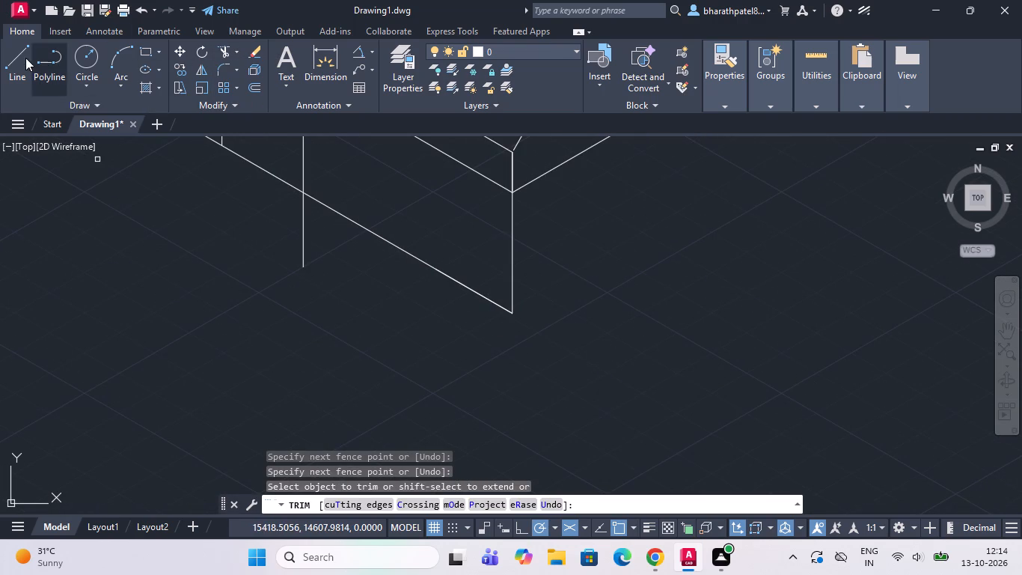
# Draw a 15-long line from the near lower corner back along the lower edge, followed by a vertical segment about 5 long.
pyautogui.click(15, 58)
pyautogui.click(512, 310)
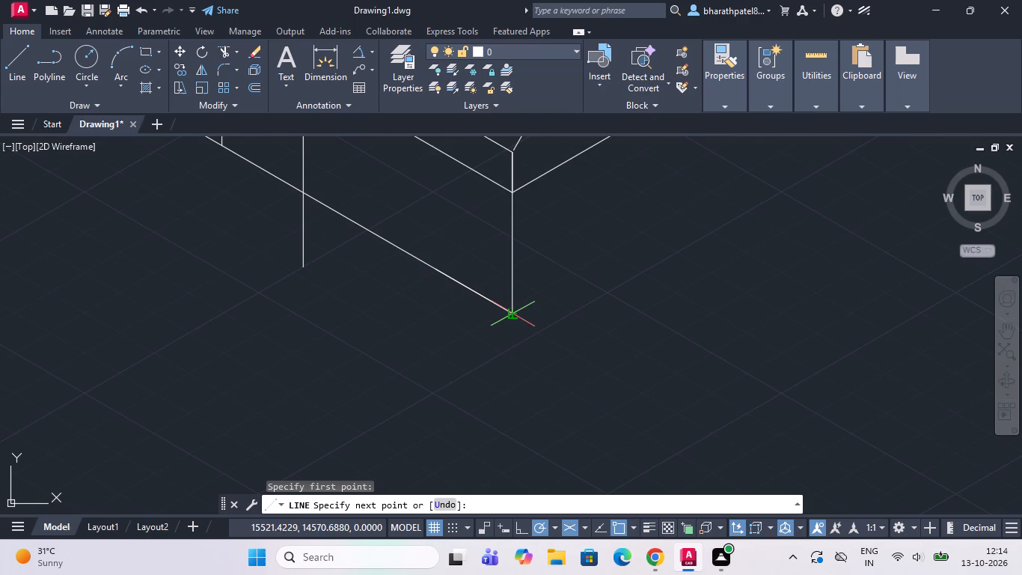
pyautogui.scroll(-3, 512, 310)
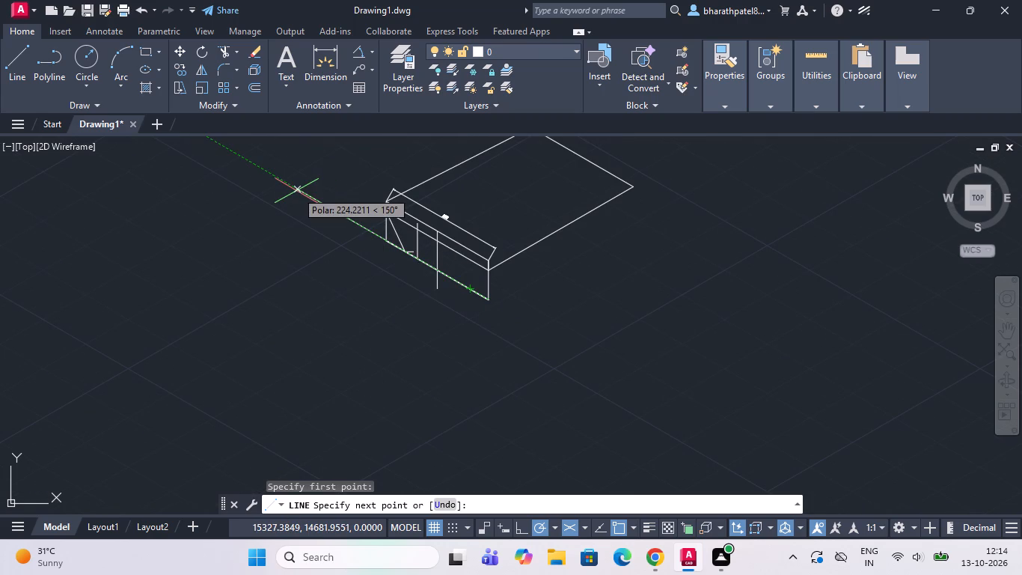
pyautogui.write('15')
pyautogui.press('Return')
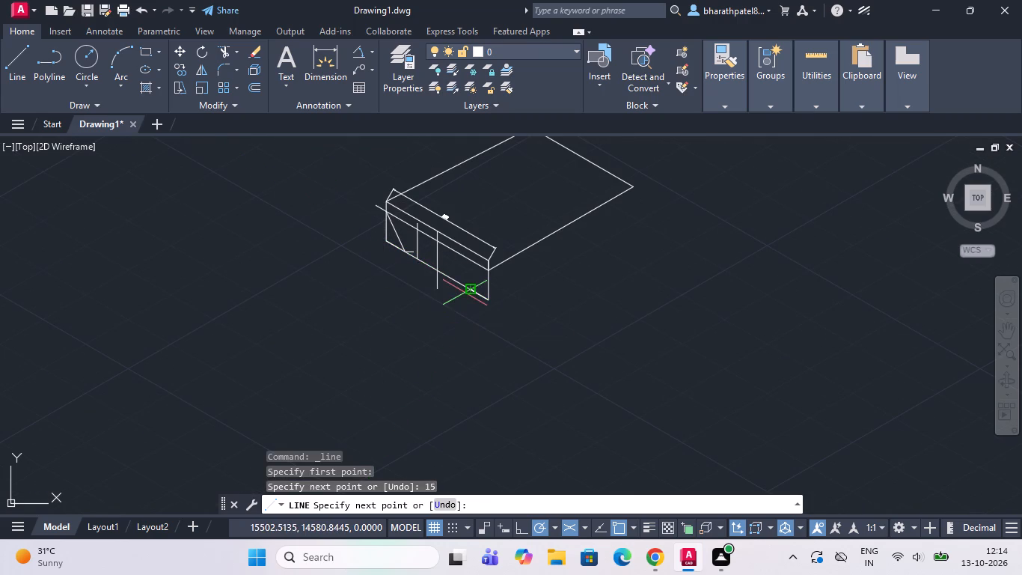
pyautogui.scroll(3, 465, 293)
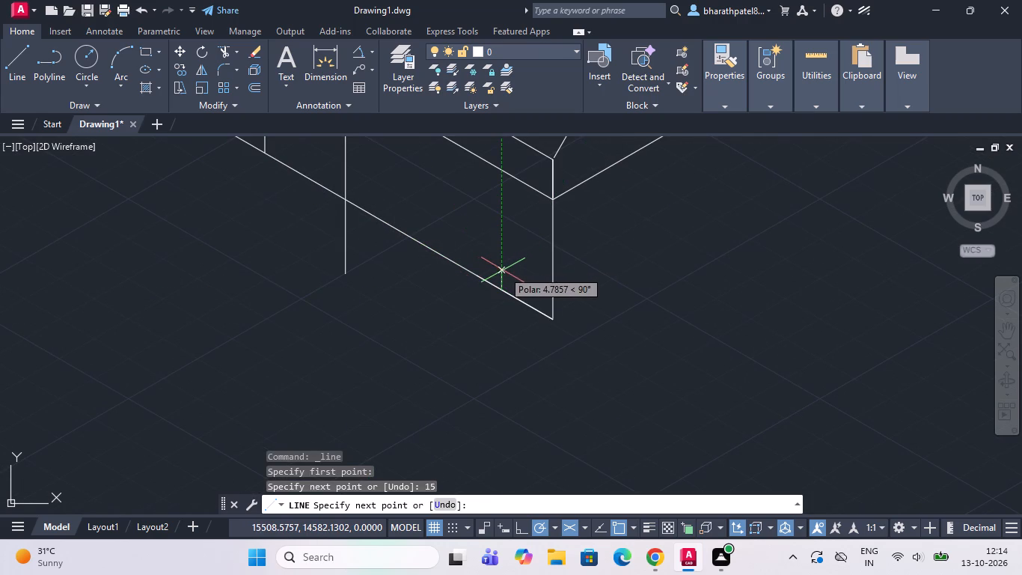
pyautogui.click(503, 270)
pyautogui.press('Escape')
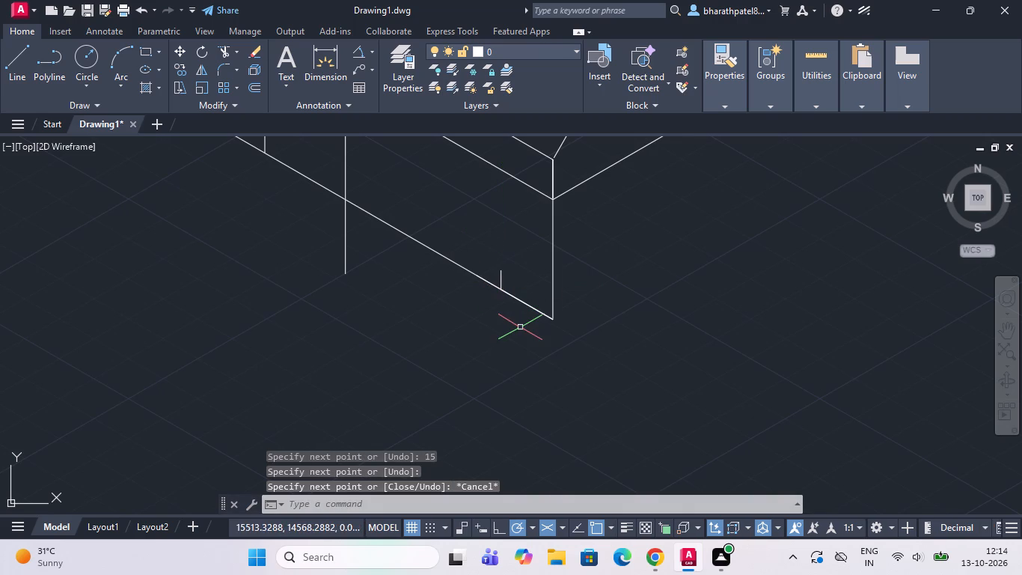
# Draw a line 30 long at 85° from the inner end of the 15-long segment on the lower edge.
pyautogui.moveTo(13, 64); pyautogui.dragTo(22, 67)
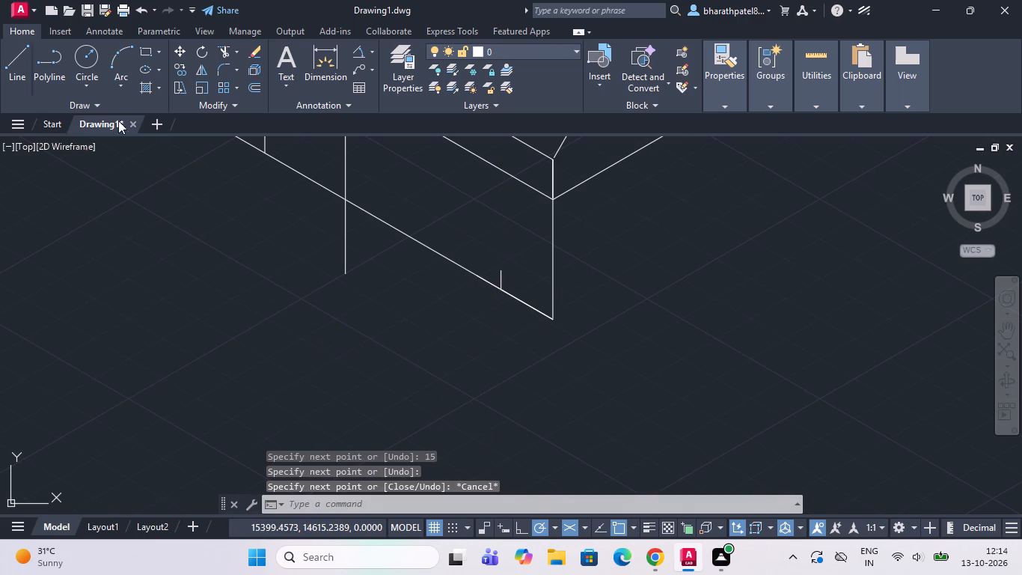
pyautogui.click(501, 287)
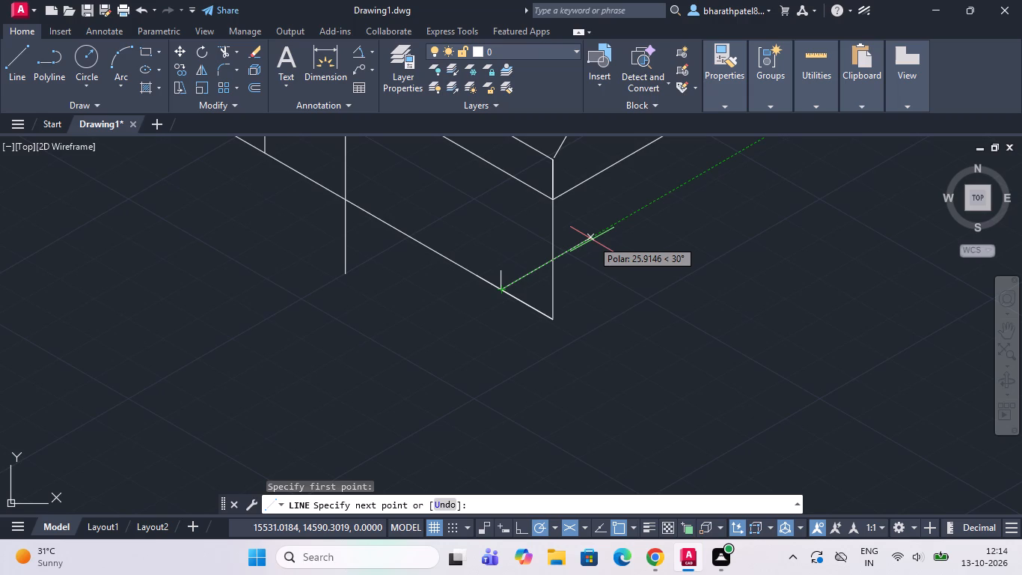
pyautogui.hotkey('ctrl', '2')
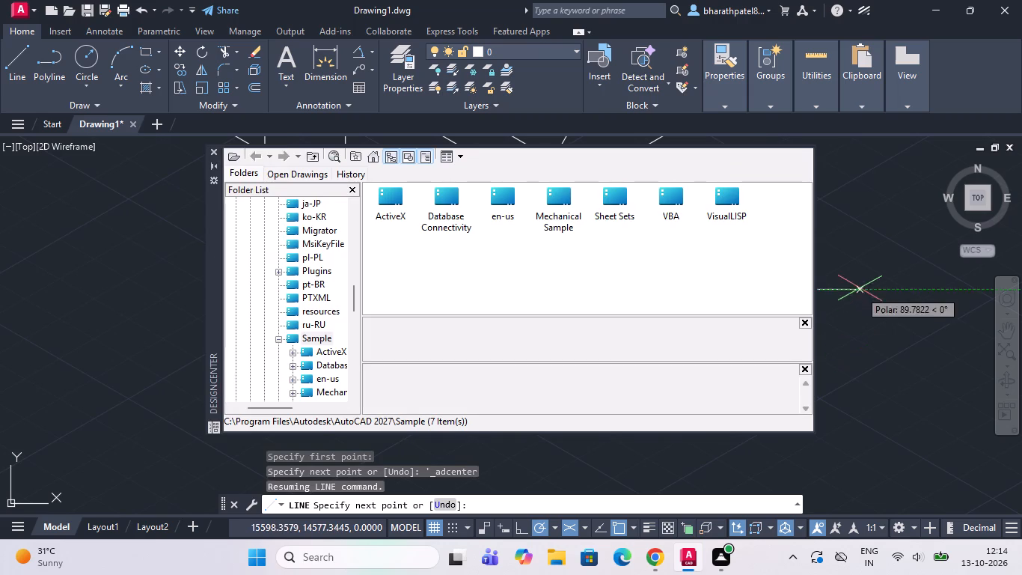
pyautogui.click(215, 152)
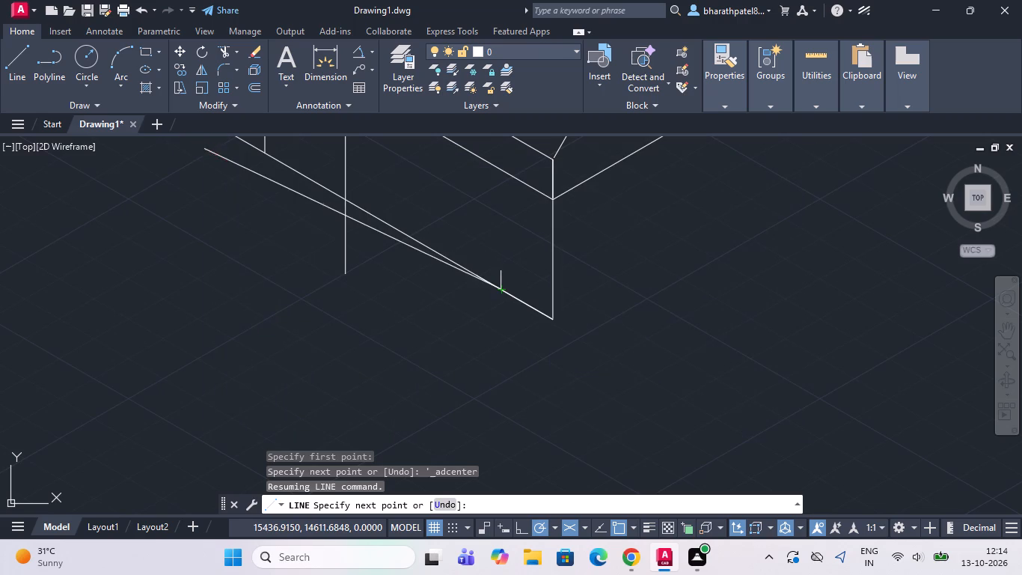
pyautogui.hotkey('shift', '@')
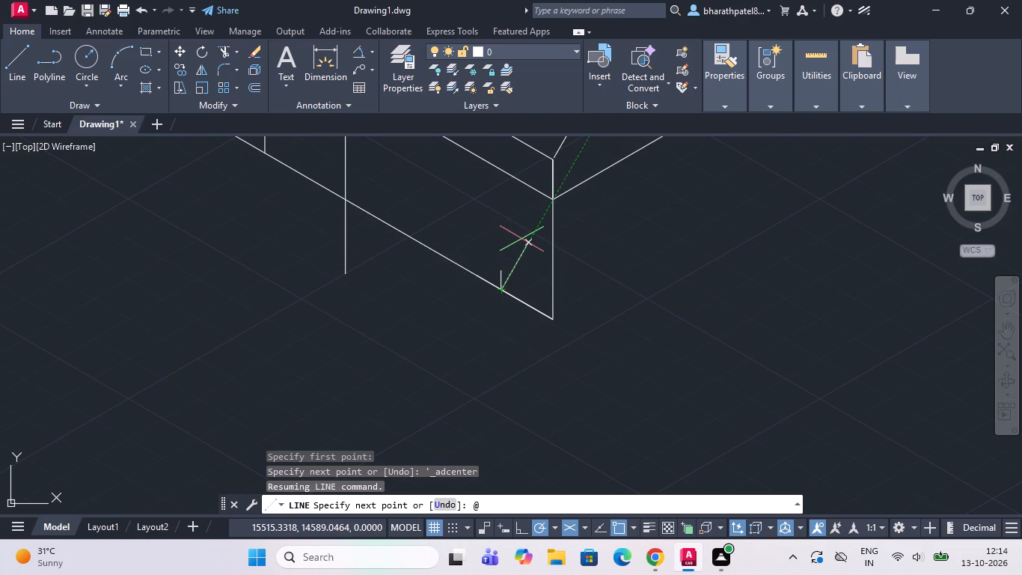
pyautogui.write('30')
pyautogui.press('shift+less')
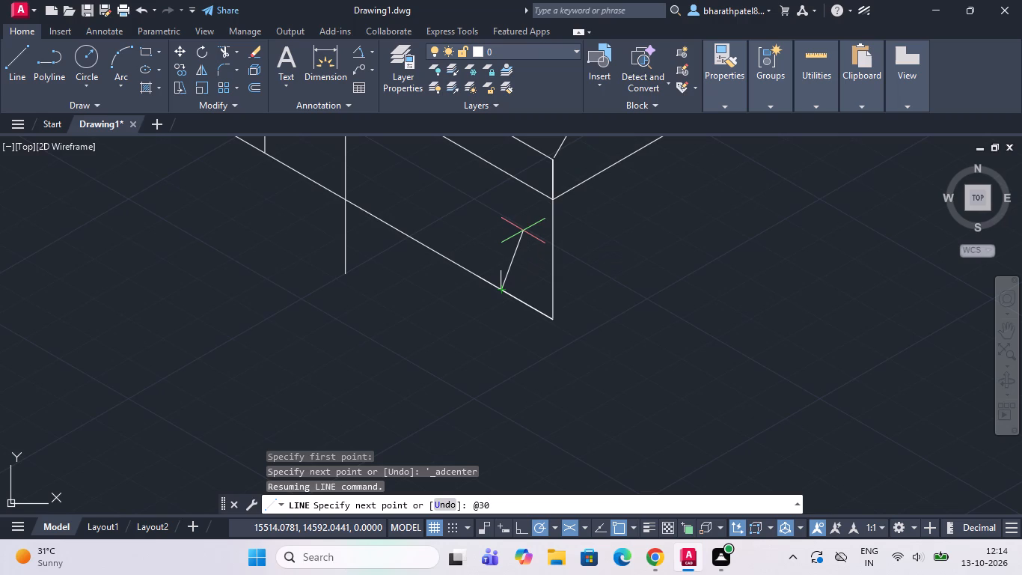
pyautogui.write('85')
pyautogui.press('Return')
pyautogui.press('Escape')
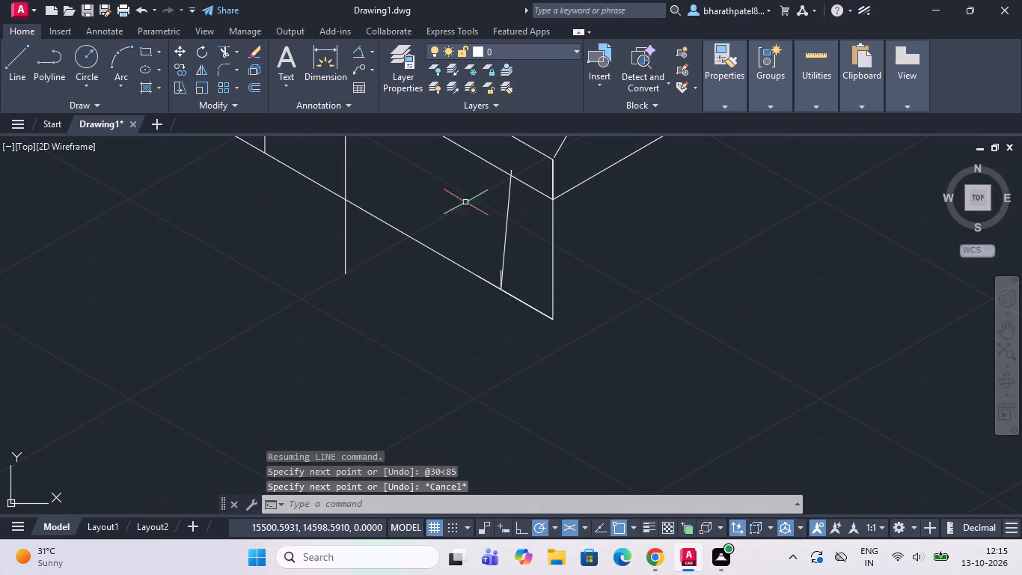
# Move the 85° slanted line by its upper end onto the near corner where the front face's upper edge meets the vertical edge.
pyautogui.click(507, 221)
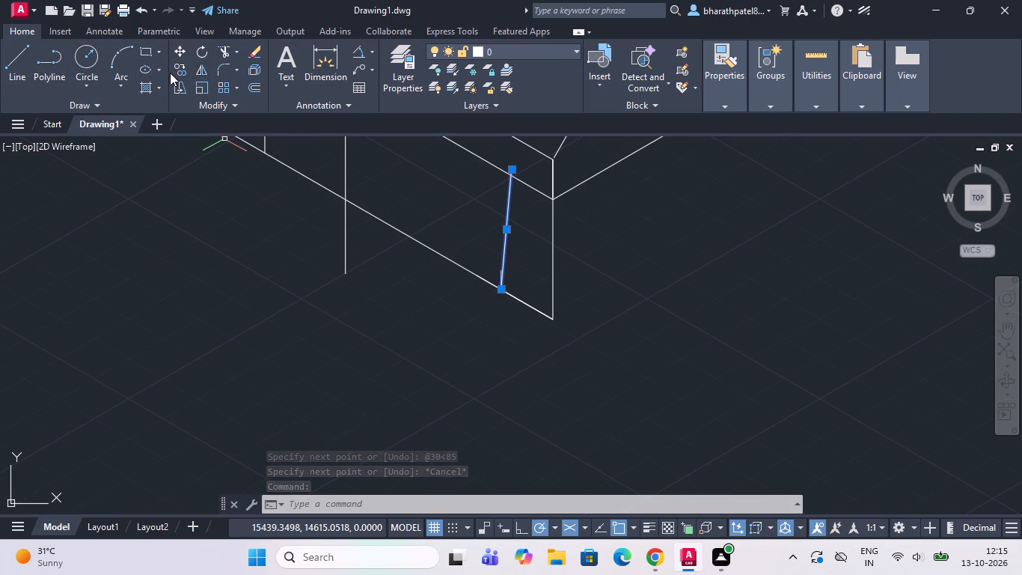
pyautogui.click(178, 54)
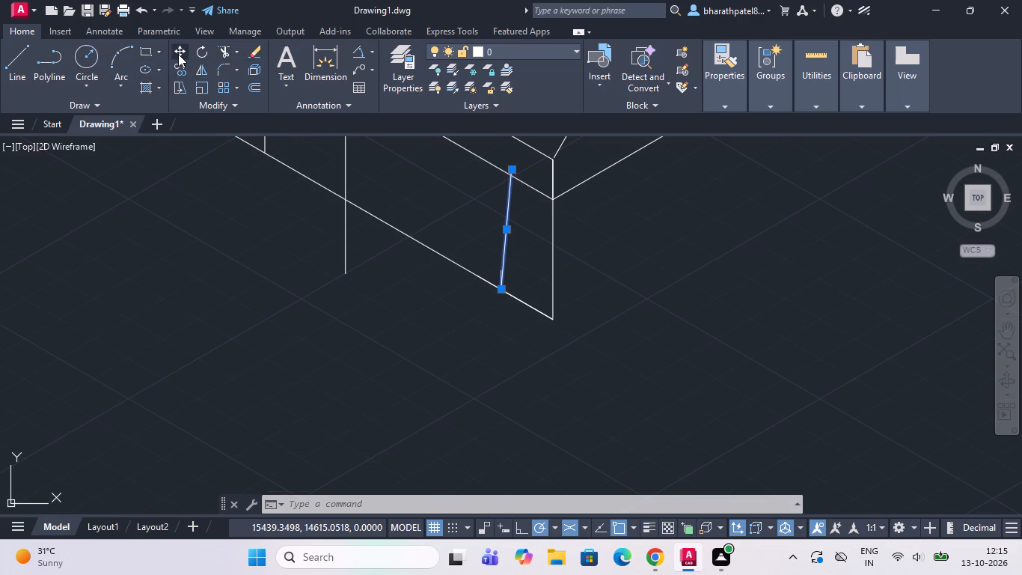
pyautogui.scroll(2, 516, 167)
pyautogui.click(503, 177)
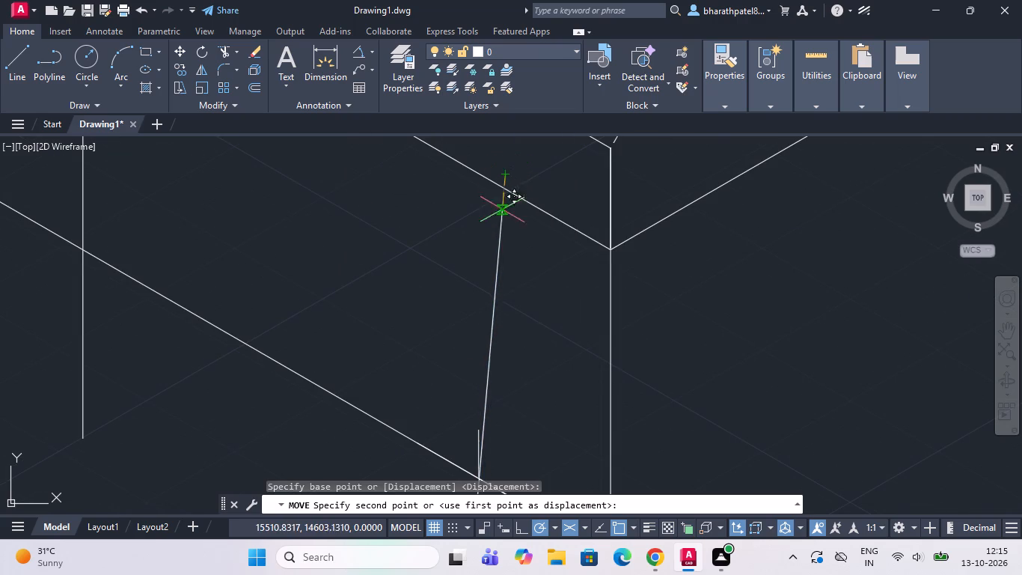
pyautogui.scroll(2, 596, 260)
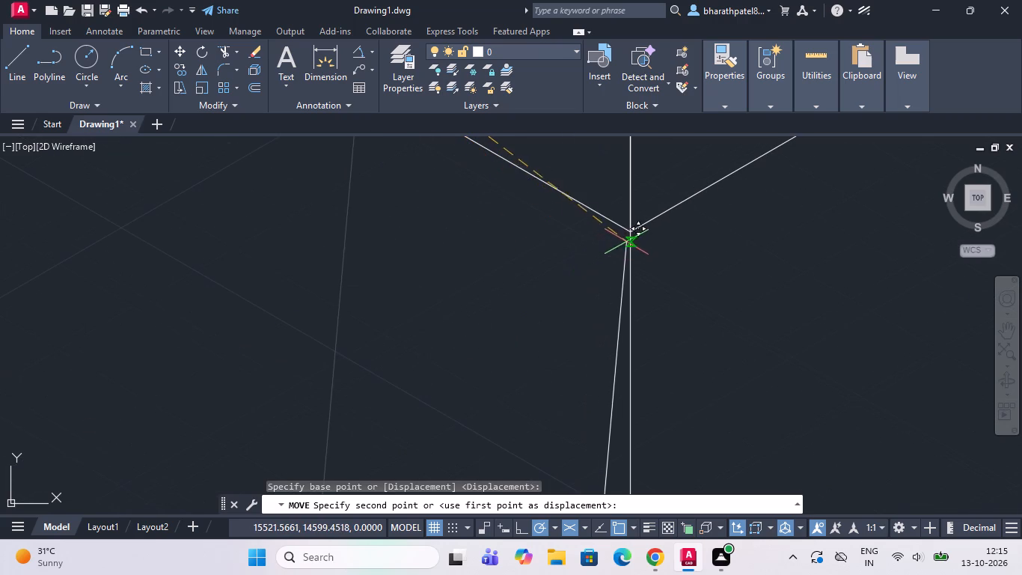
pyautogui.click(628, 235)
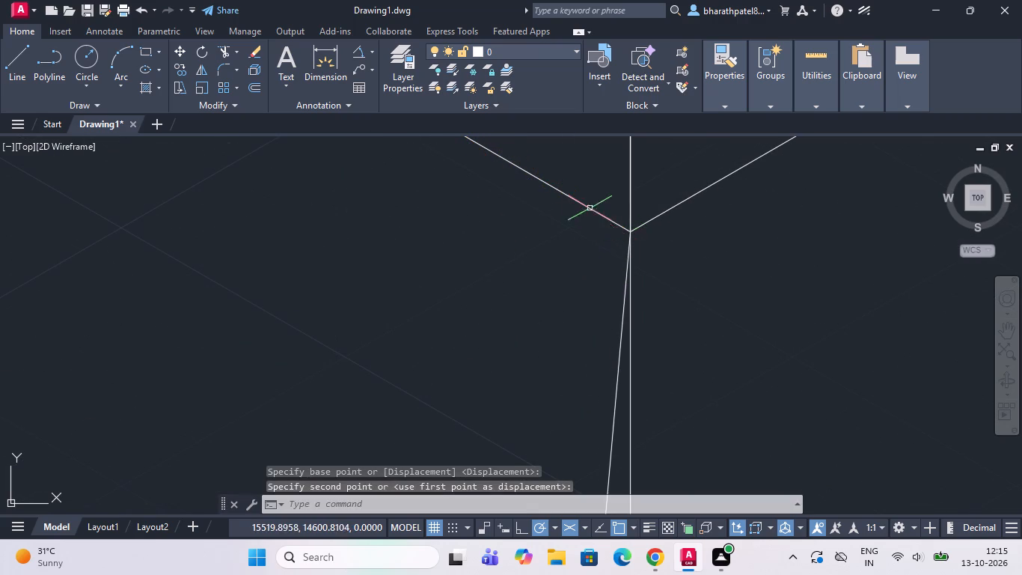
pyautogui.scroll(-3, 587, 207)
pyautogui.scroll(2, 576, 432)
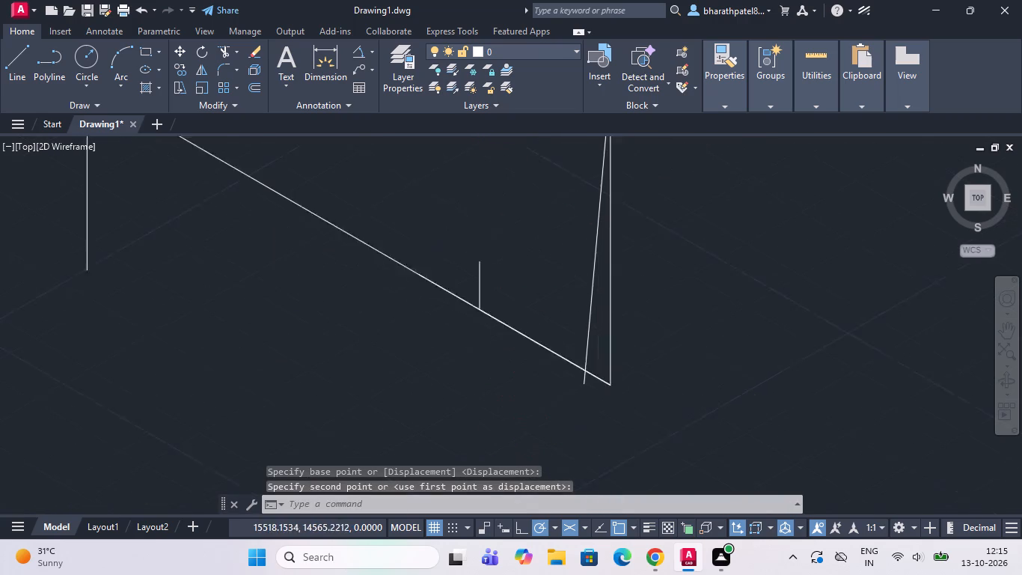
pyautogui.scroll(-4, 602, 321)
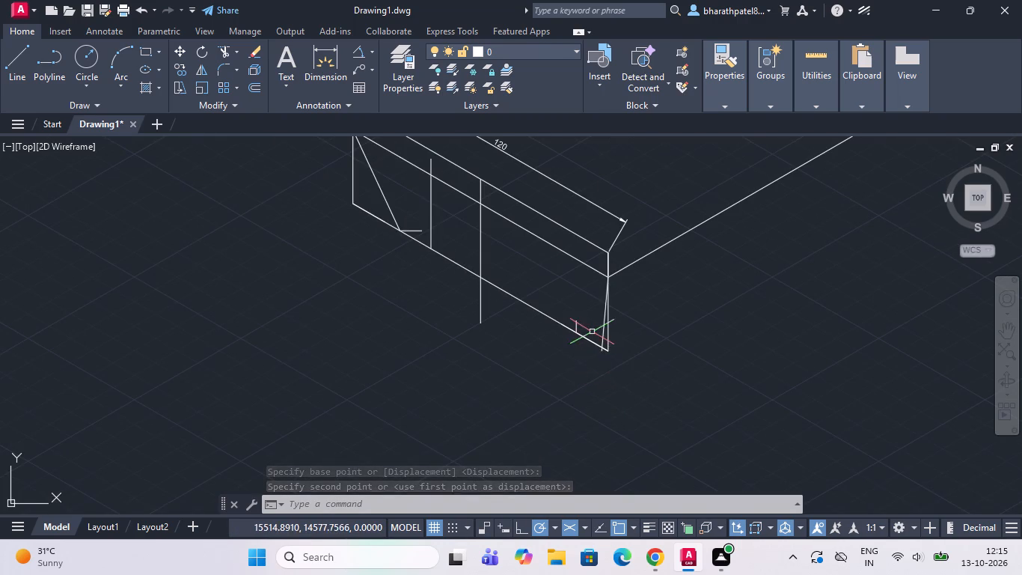
# Delete the slanted line running down from the near corner beside the vertical corner edge.
pyautogui.scroll(2, 592, 332)
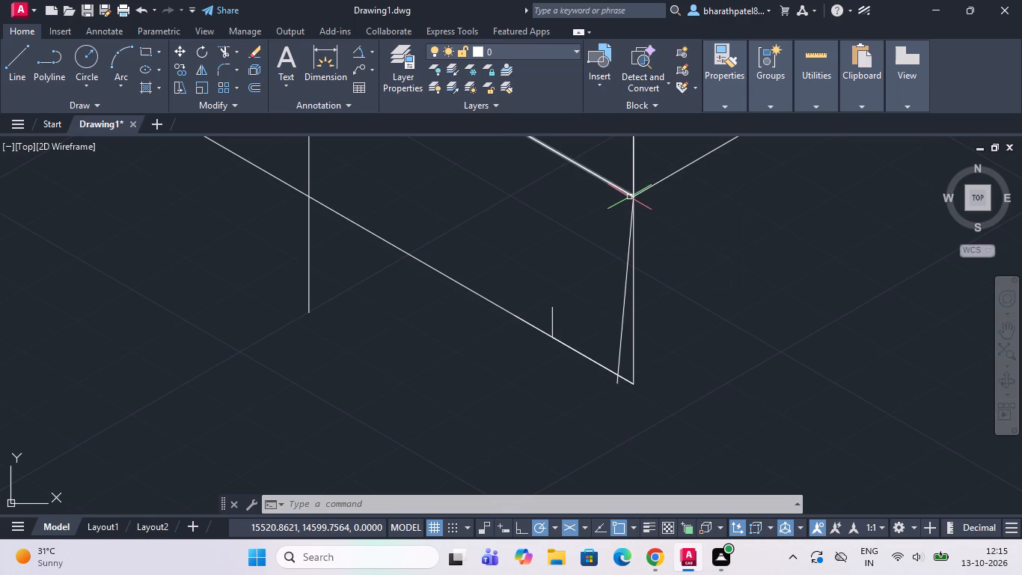
pyautogui.click(623, 320)
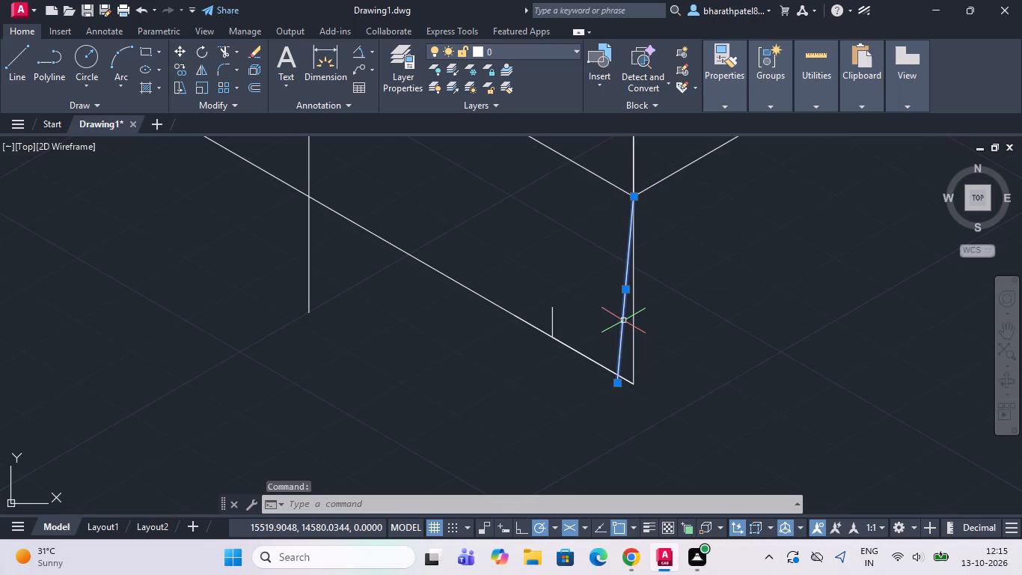
pyautogui.press('Delete')
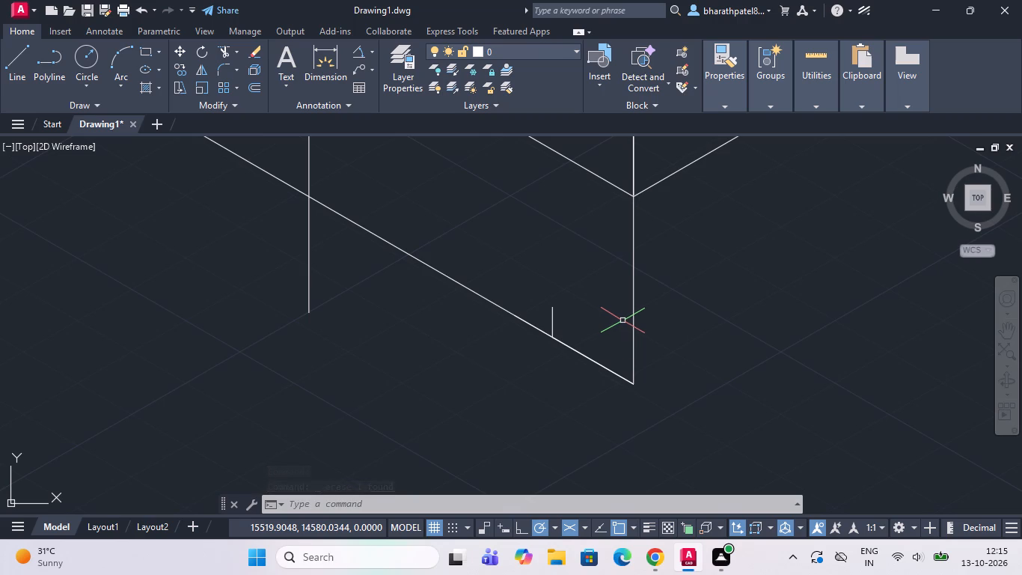
# Start a new line at the inner end of the 15-long segment on the front face's lower edge.
pyautogui.click(14, 65)
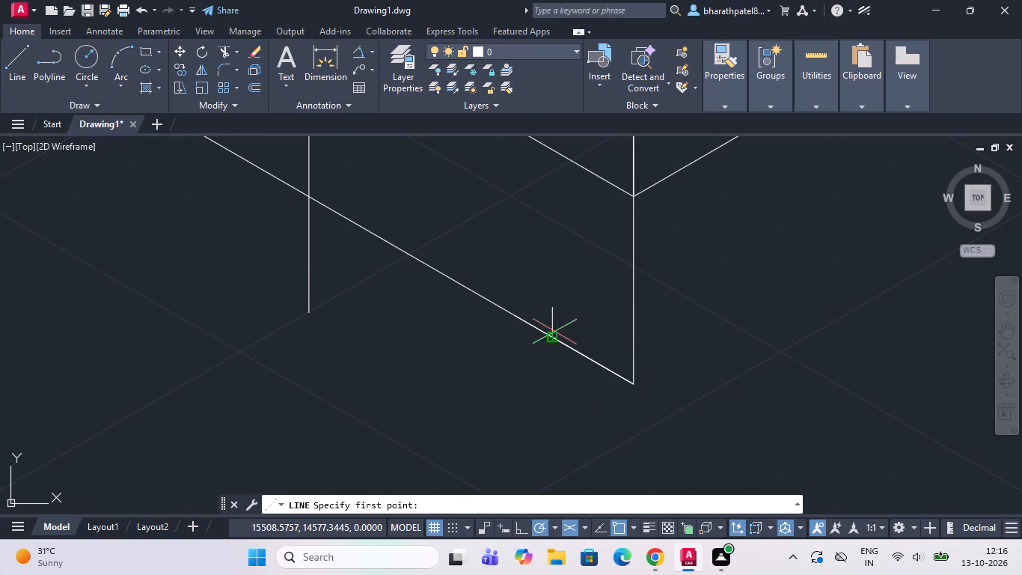
pyautogui.click(553, 338)
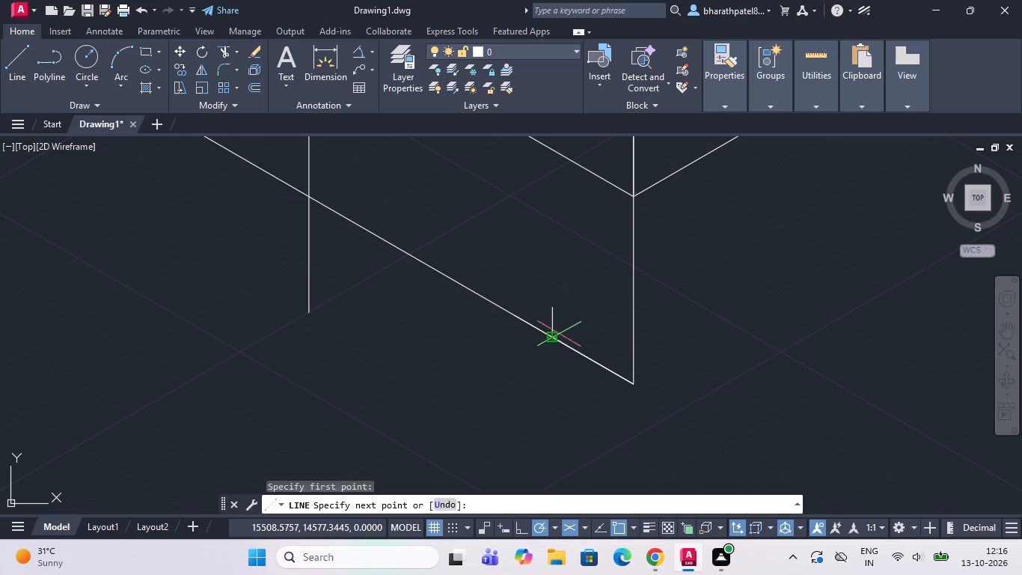
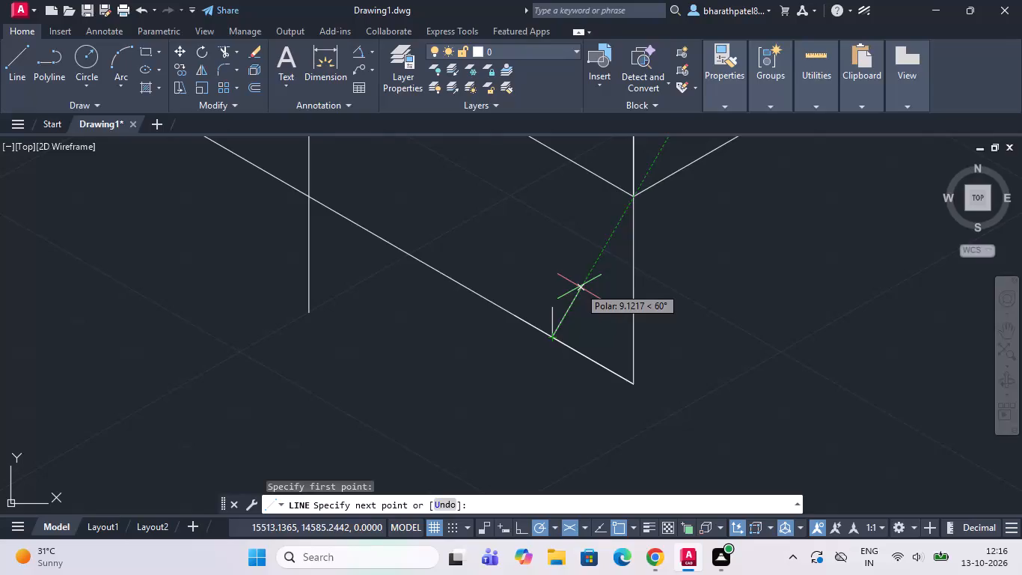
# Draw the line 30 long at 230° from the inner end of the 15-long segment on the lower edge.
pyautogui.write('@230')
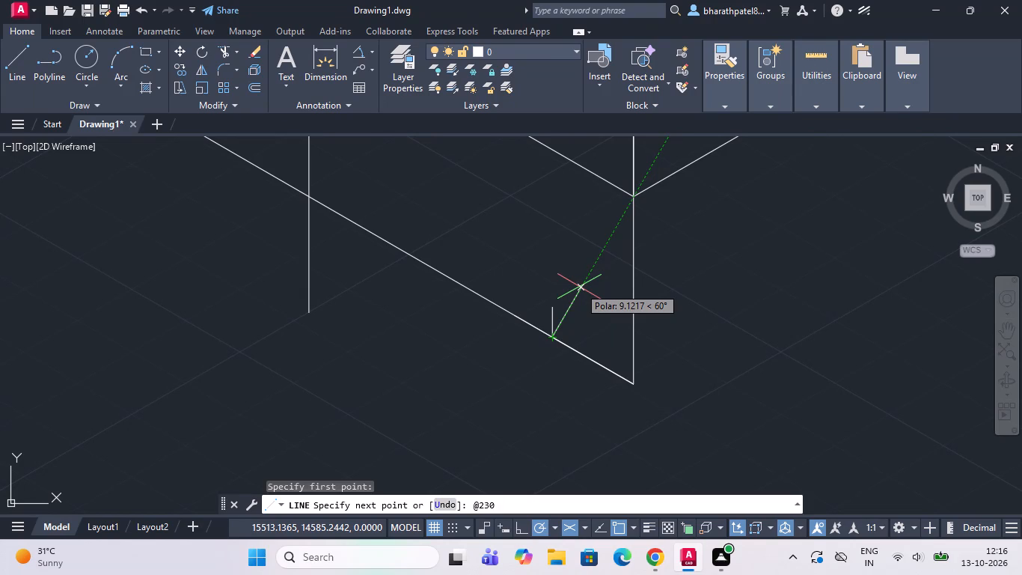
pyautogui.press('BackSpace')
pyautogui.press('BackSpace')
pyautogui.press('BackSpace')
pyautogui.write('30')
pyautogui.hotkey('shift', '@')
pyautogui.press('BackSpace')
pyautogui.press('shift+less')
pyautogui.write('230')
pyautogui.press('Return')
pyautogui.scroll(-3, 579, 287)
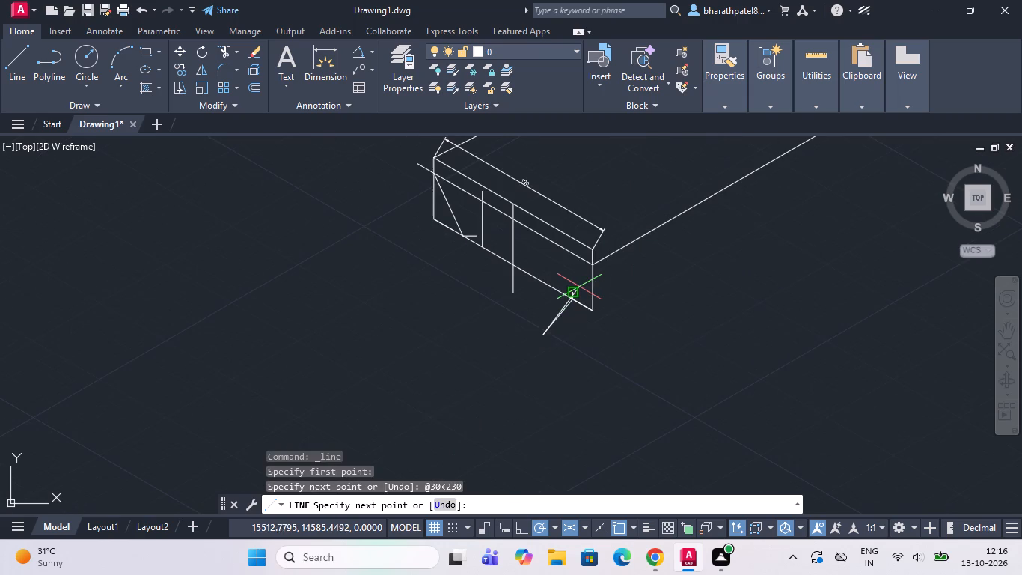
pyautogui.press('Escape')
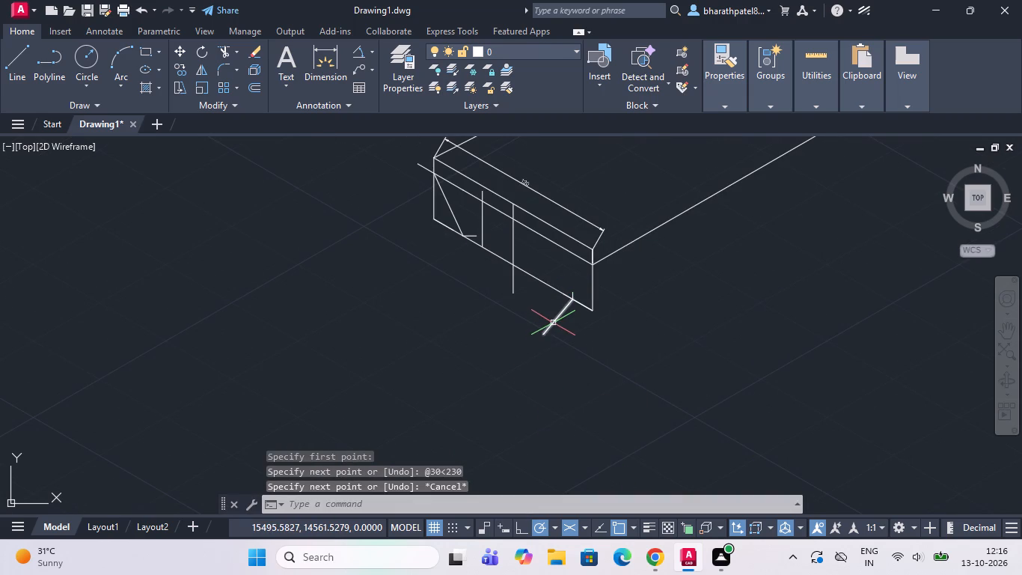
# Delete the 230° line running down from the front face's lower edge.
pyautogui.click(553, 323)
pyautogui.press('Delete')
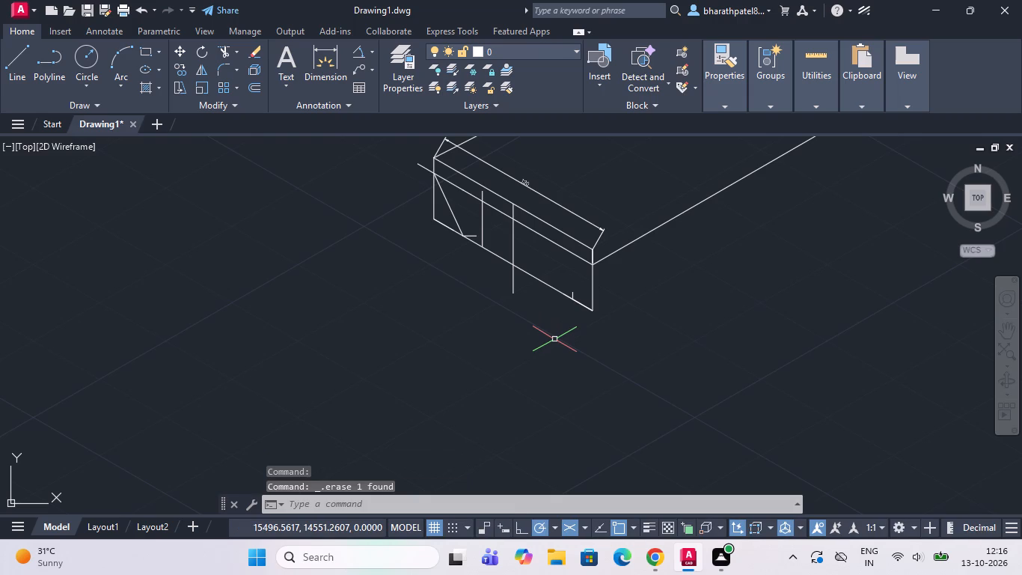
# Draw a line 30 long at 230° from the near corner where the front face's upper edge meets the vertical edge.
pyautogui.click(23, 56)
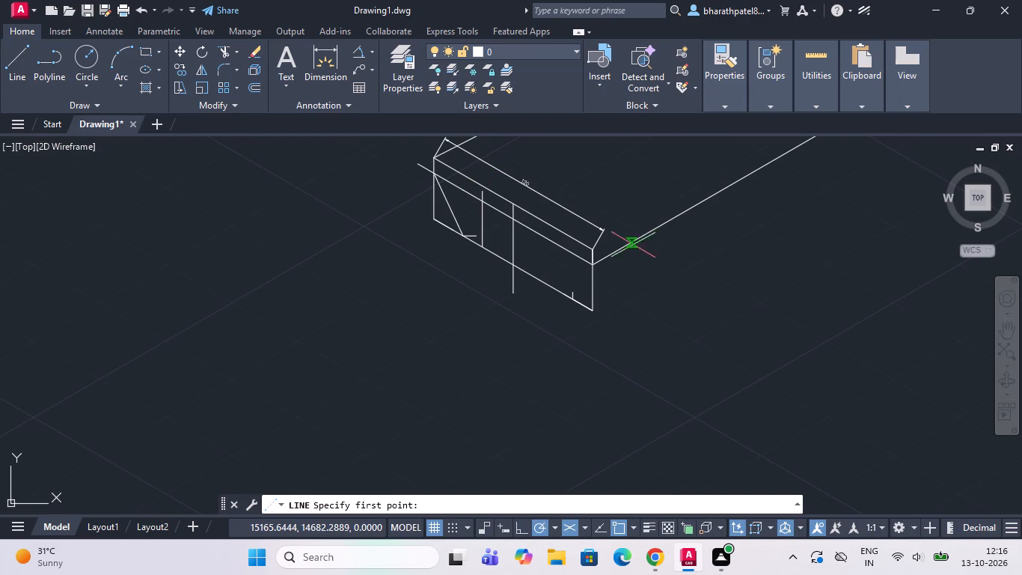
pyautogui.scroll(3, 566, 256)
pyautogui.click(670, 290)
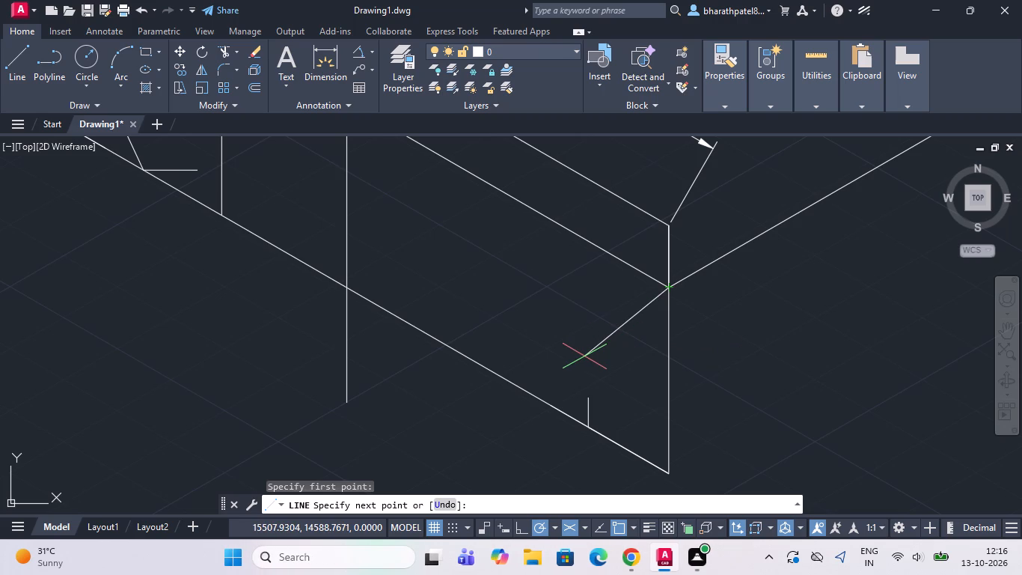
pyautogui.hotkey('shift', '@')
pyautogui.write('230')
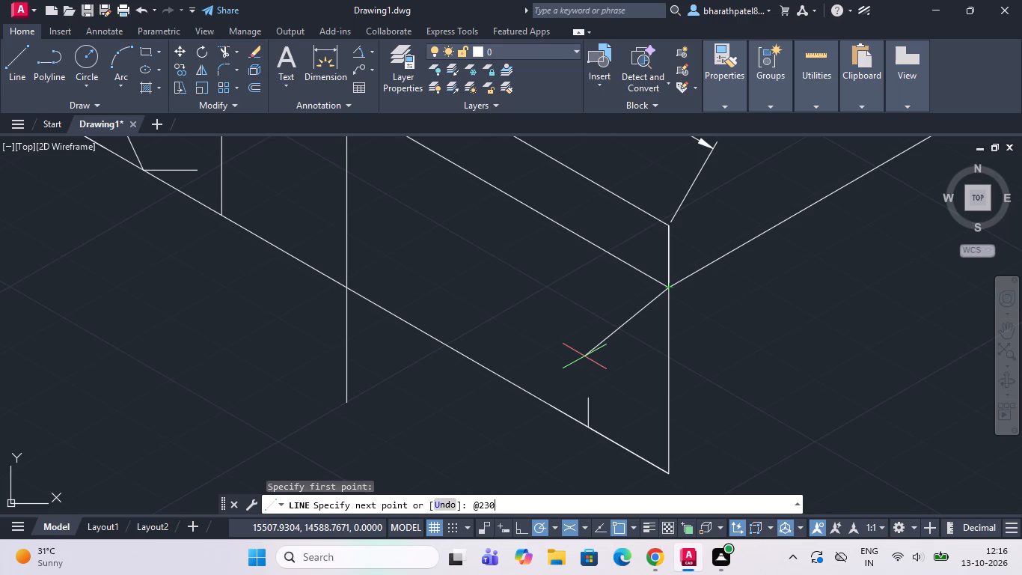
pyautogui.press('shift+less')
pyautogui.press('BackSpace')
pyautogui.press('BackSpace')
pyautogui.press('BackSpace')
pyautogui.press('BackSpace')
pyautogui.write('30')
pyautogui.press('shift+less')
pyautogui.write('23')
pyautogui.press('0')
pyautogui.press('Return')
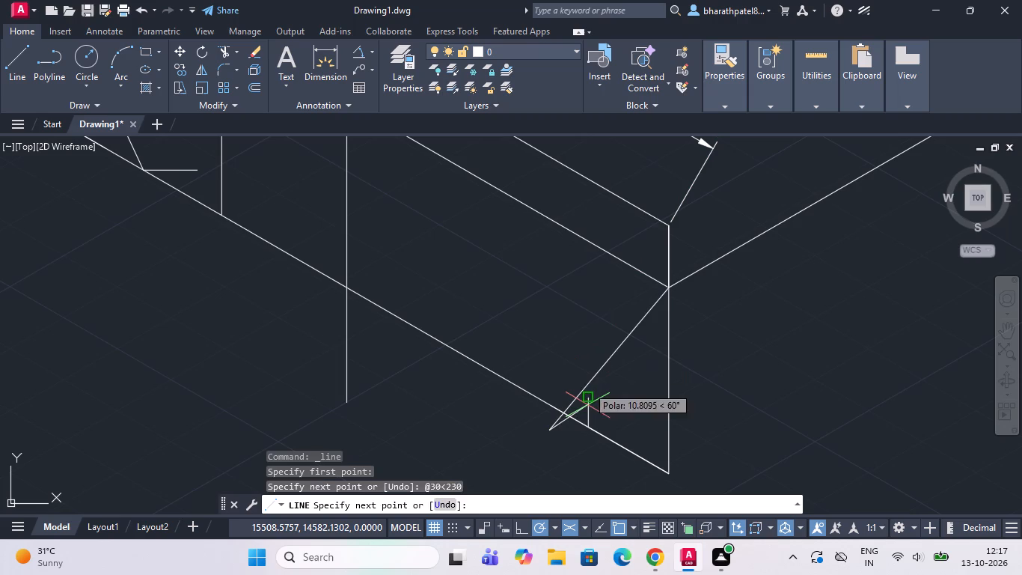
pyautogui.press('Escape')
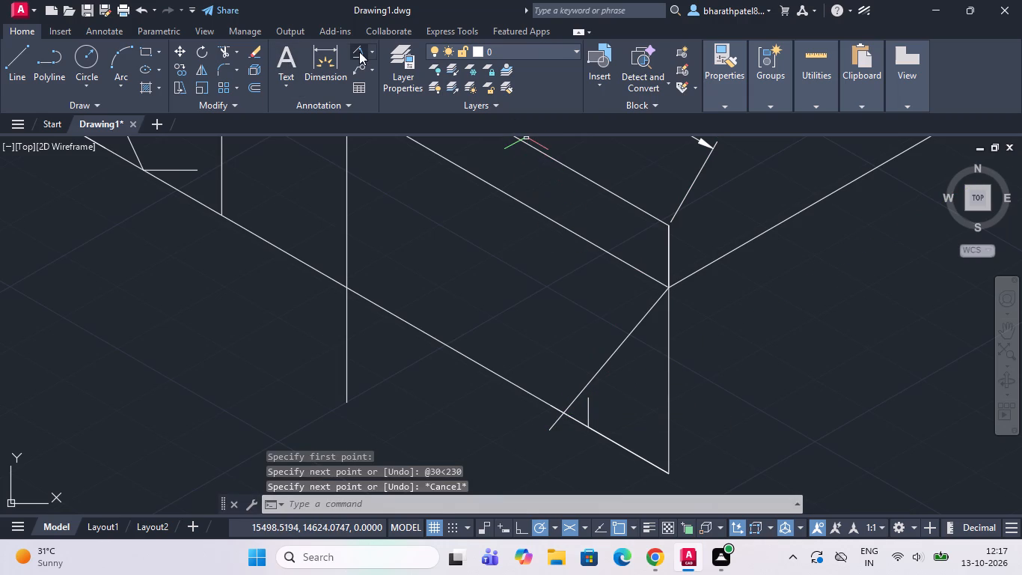
# Check the angle between the slanted line from the near corner and the front face's lower edge.
pyautogui.click(359, 52)
pyautogui.click(593, 380)
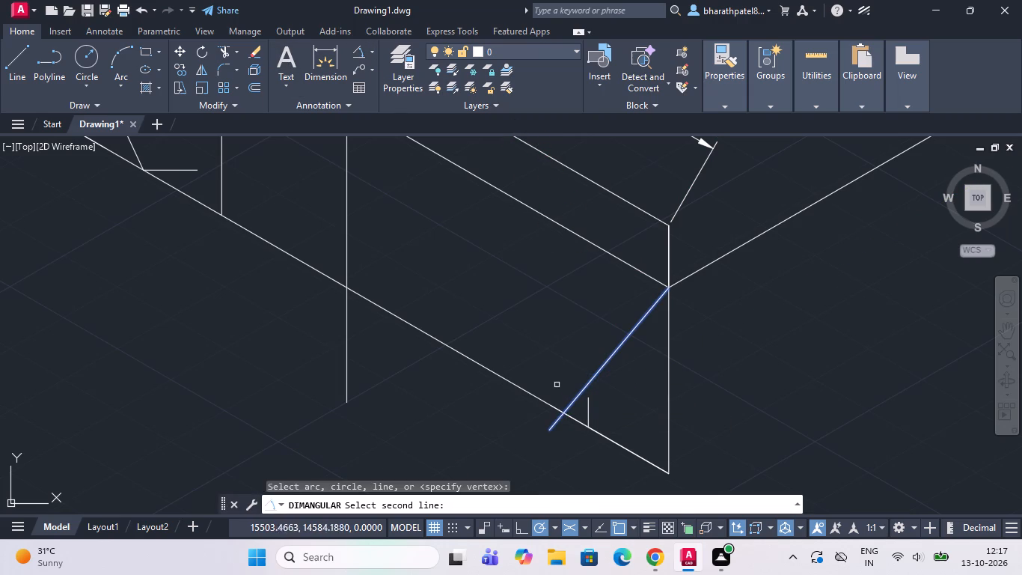
pyautogui.click(542, 399)
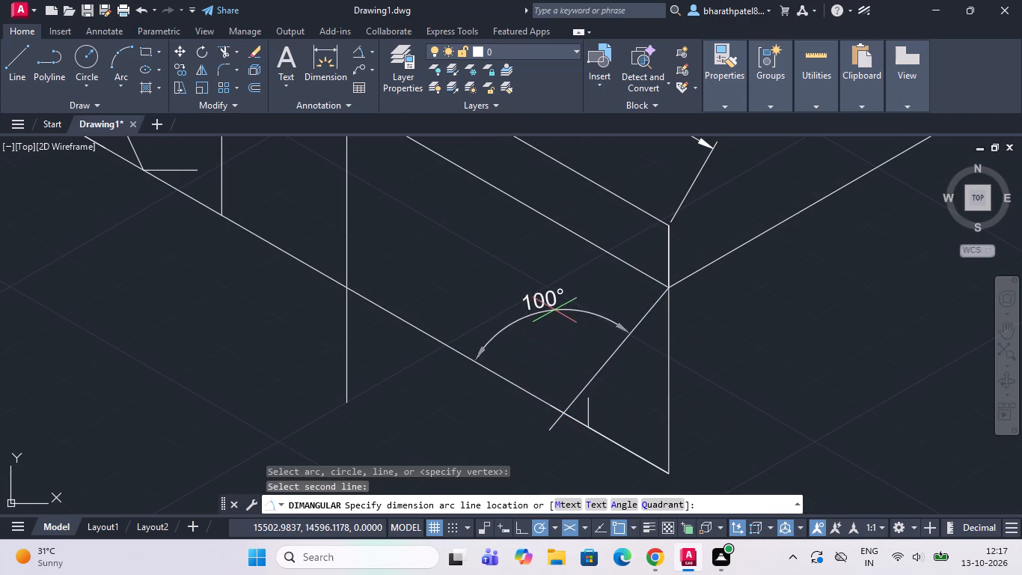
pyautogui.scroll(-2, 554, 299)
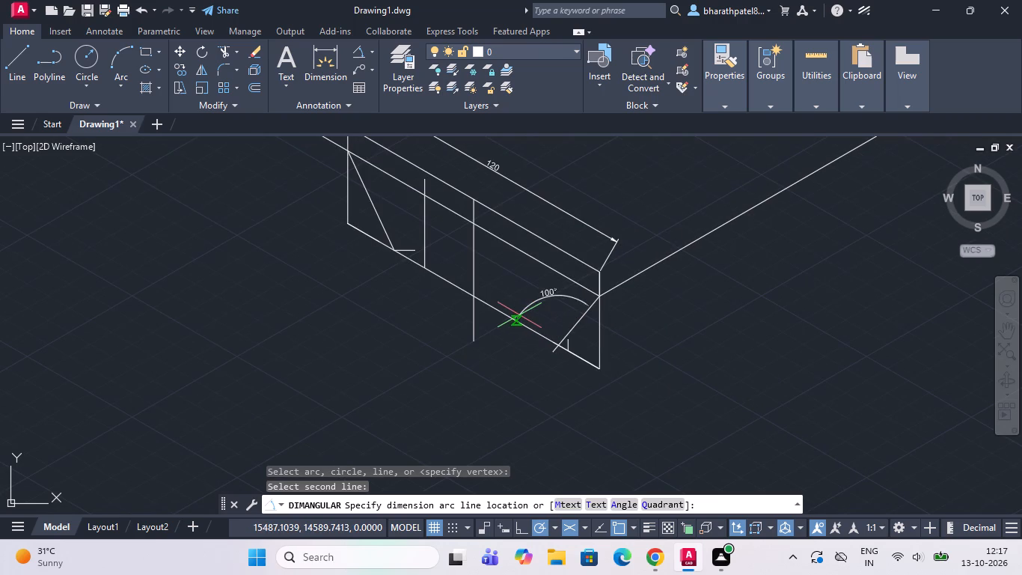
pyautogui.press('Escape')
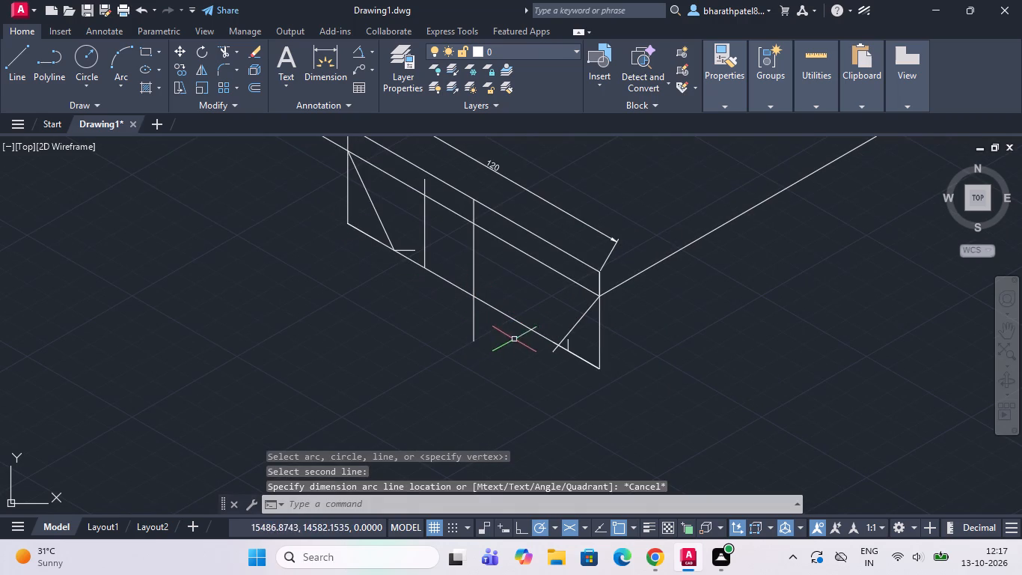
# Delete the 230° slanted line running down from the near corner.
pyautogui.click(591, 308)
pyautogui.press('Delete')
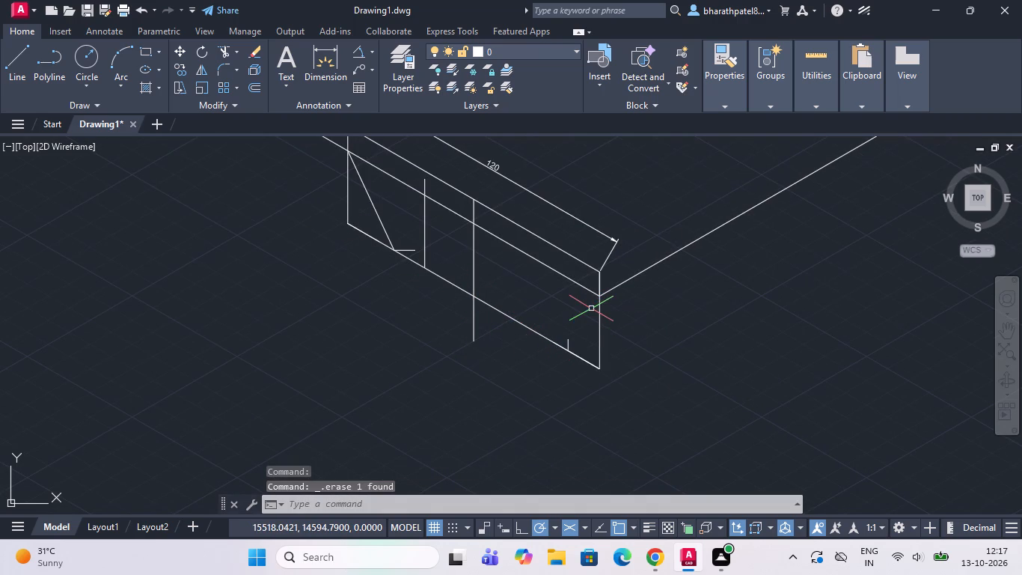
# Draw a line 30 long at 245° from the near corner where the front face's upper edge meets the vertical edge.
pyautogui.moveTo(13, 57); pyautogui.dragTo(164, 76)
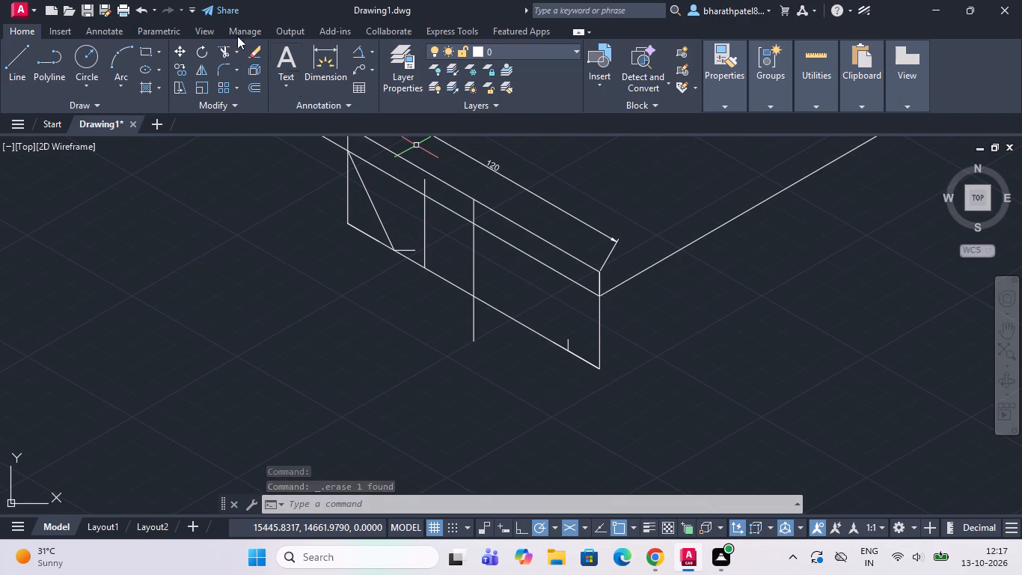
pyautogui.click(19, 58)
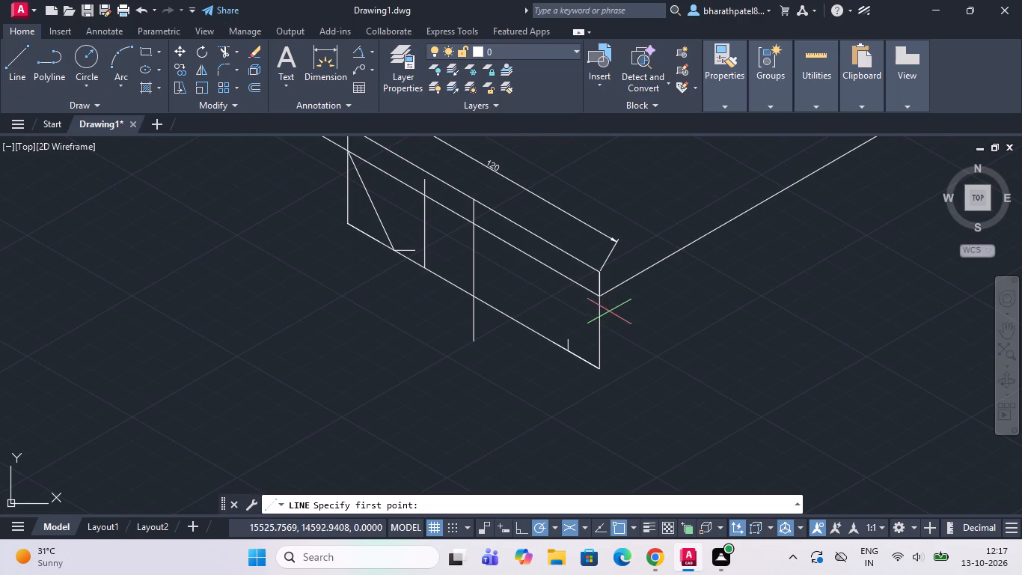
pyautogui.click(602, 294)
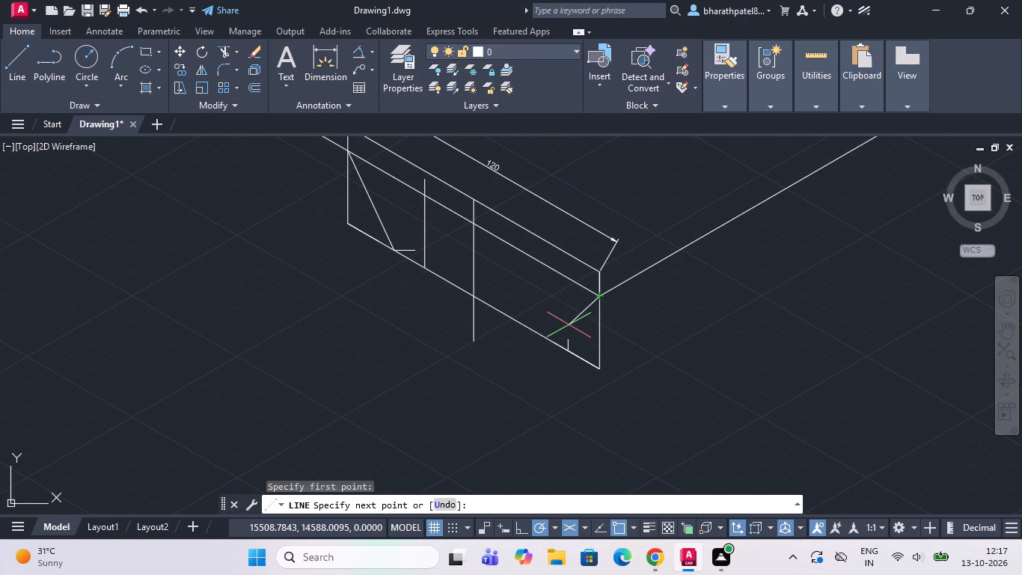
pyautogui.hotkey('shift', '@')
pyautogui.write('30')
pyautogui.press('shift+less')
pyautogui.press('2')
pyautogui.write('45')
pyautogui.press('Return')
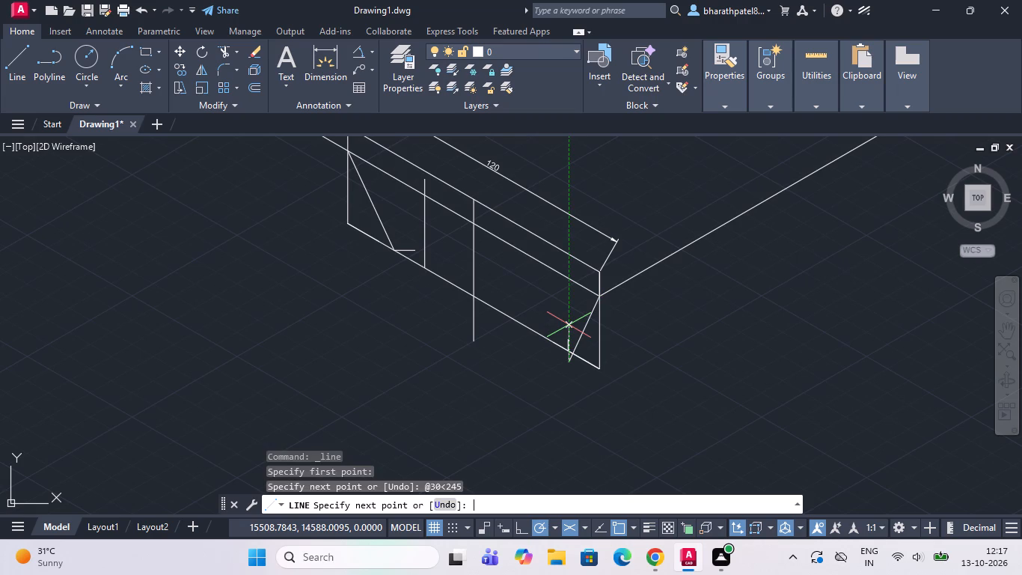
pyautogui.press('Escape')
# Check the angle between the 245° slanted line from the near corner and the front face's lower edge.
pyautogui.scroll(3, 613, 337)
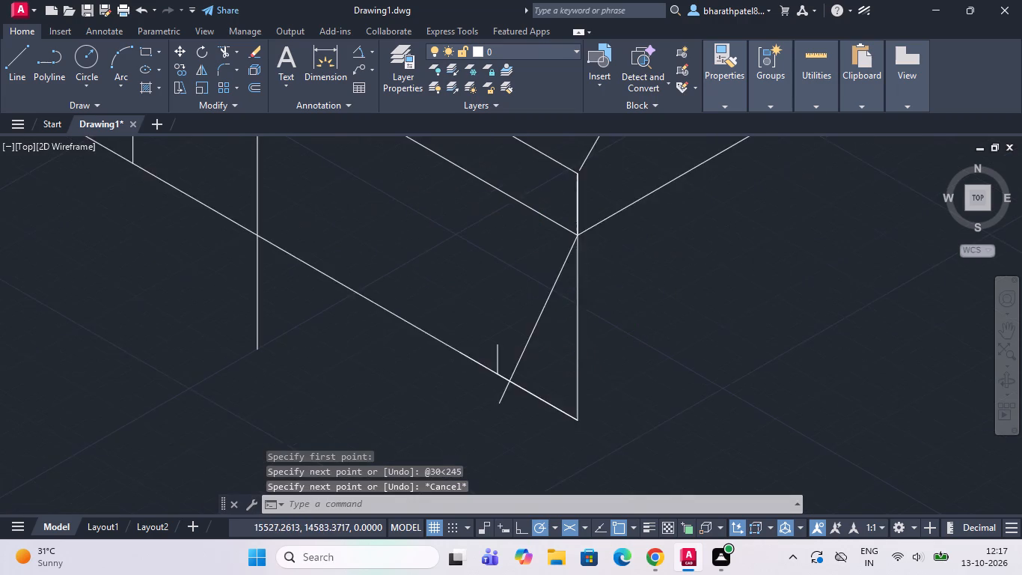
pyautogui.click(351, 52)
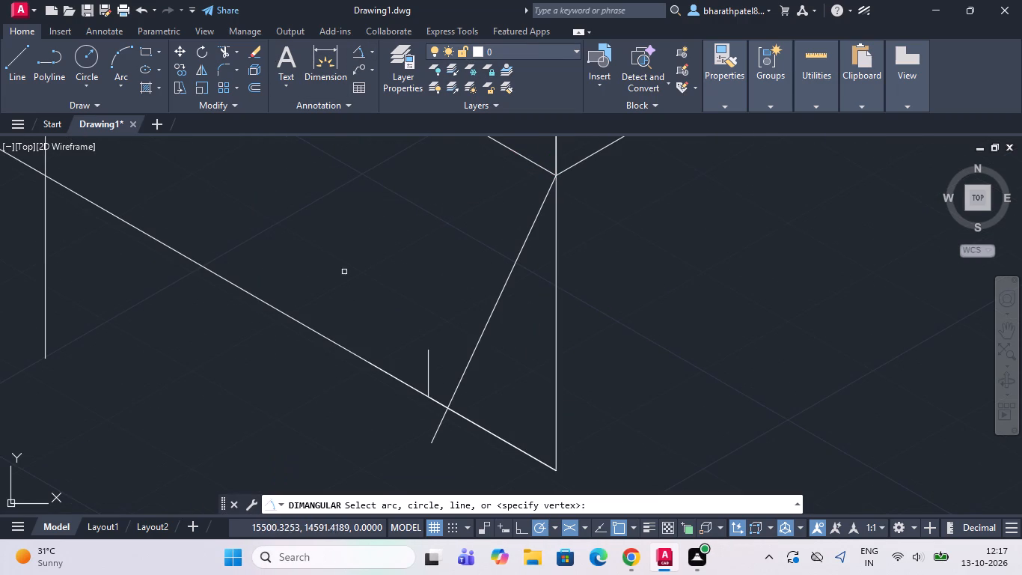
pyautogui.click(343, 347)
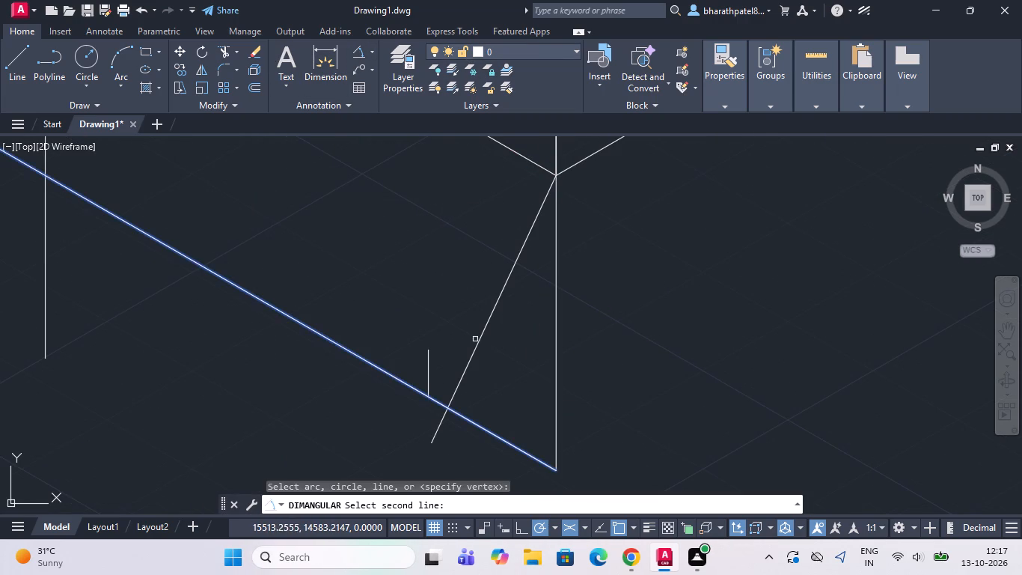
pyautogui.click(479, 339)
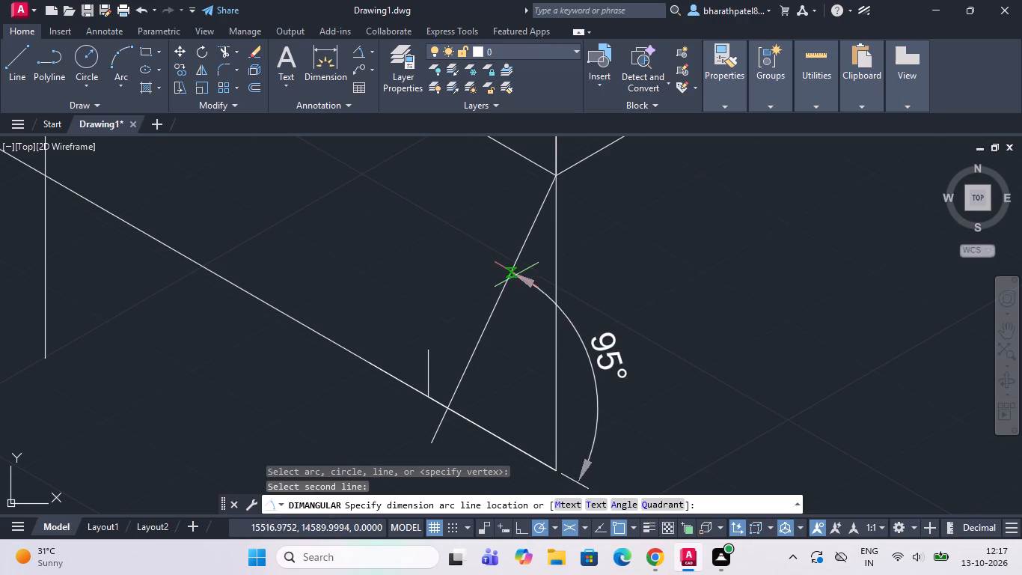
pyautogui.scroll(-4, 480, 261)
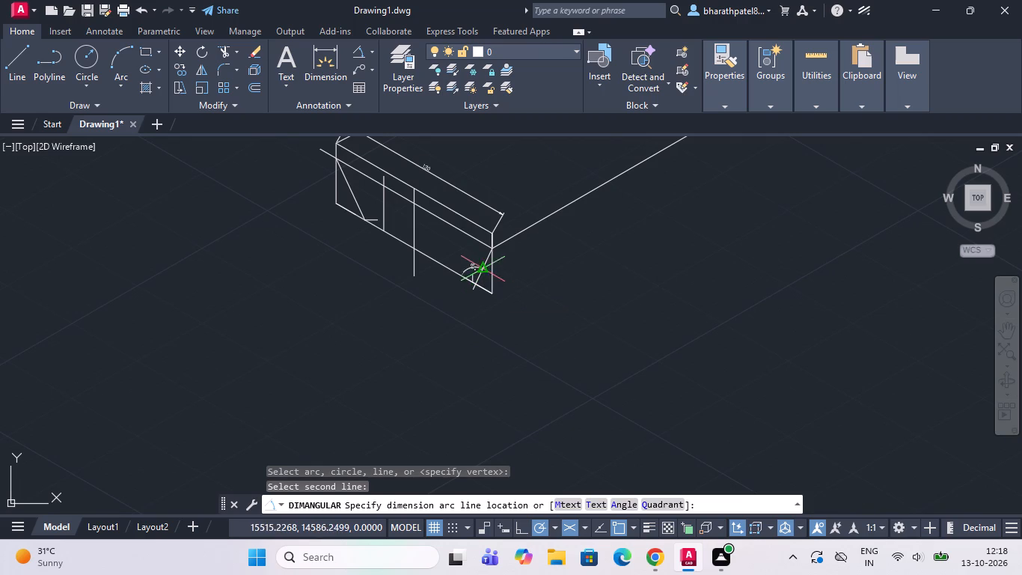
pyautogui.scroll(1, 468, 256)
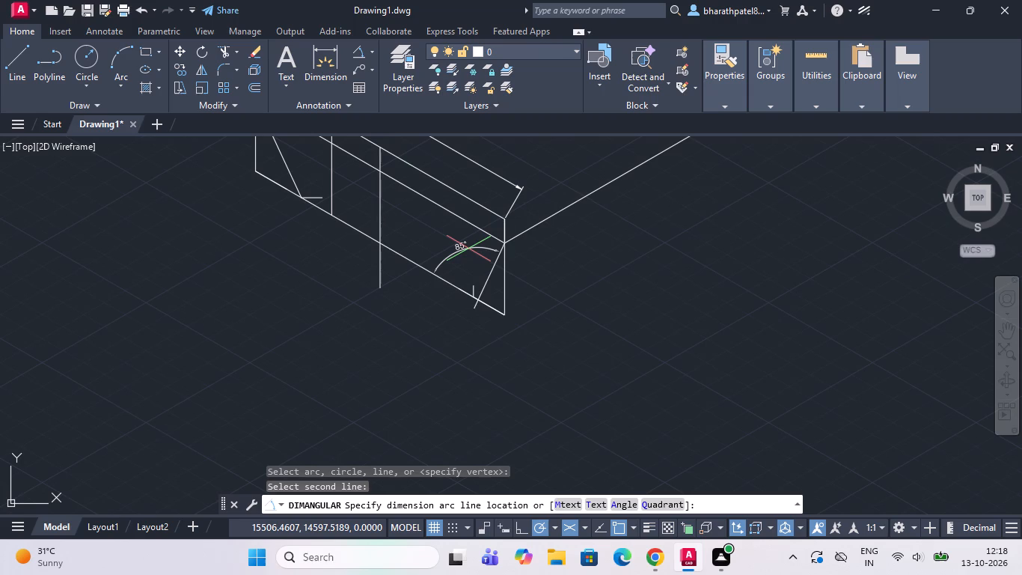
pyautogui.scroll(-3, 733, 562)
pyautogui.scroll(-1, 574, 343)
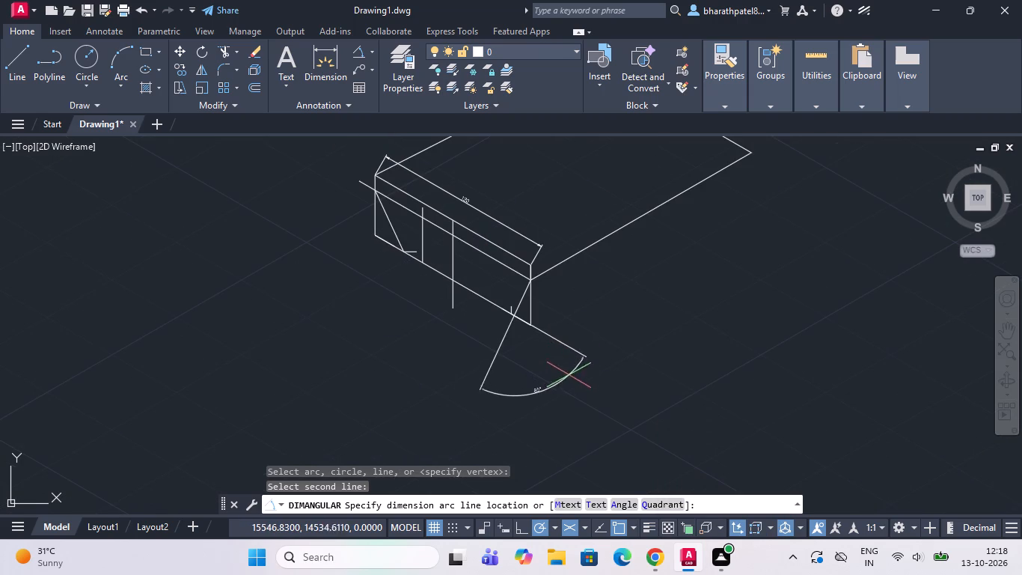
pyautogui.scroll(1, 547, 318)
pyautogui.scroll(-2, 547, 328)
pyautogui.scroll(2, 513, 284)
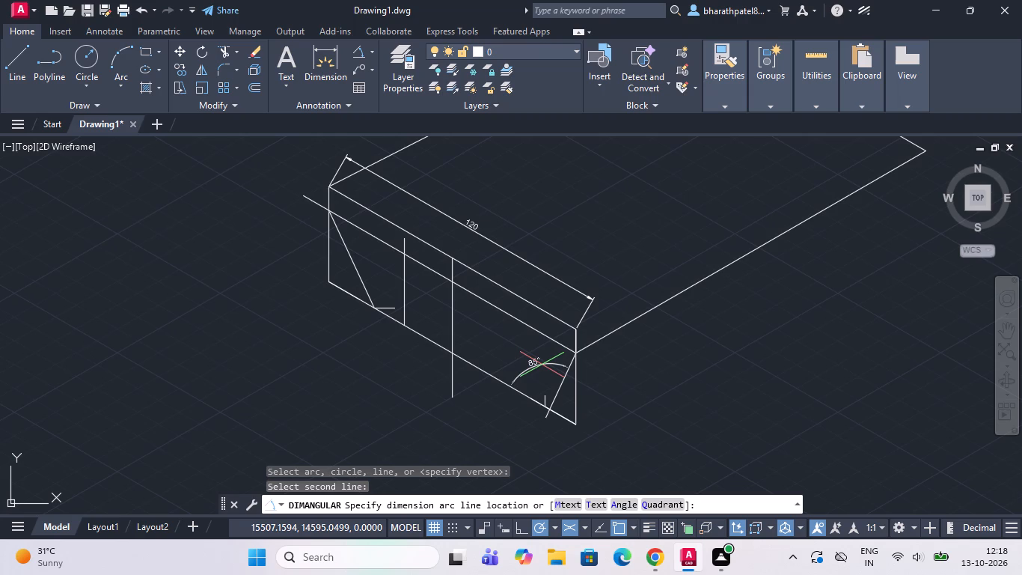
pyautogui.press('Escape')
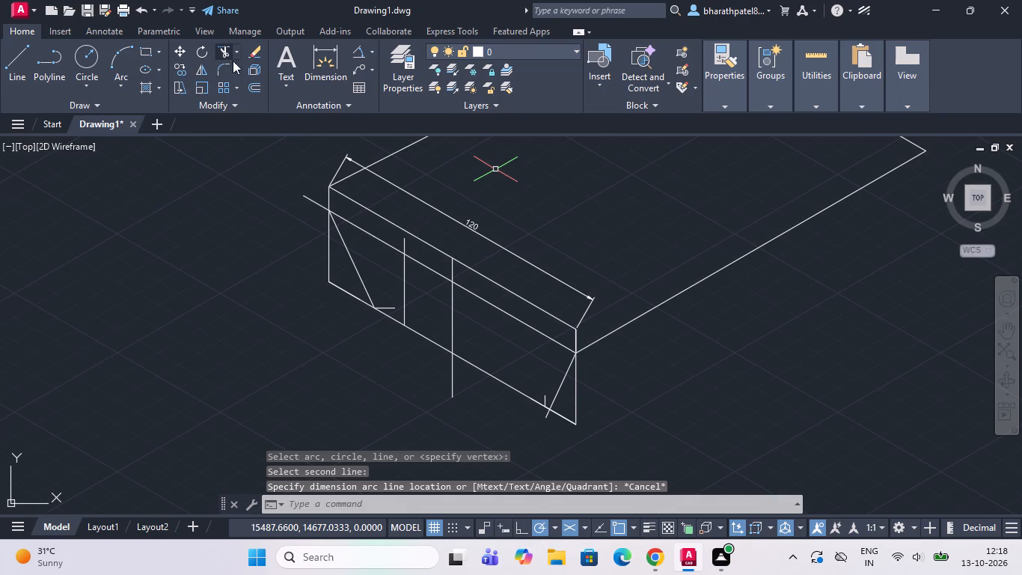
# Measure the aligned distance along the front face's lower edge between the two slanted end lines.
pyautogui.click(373, 47)
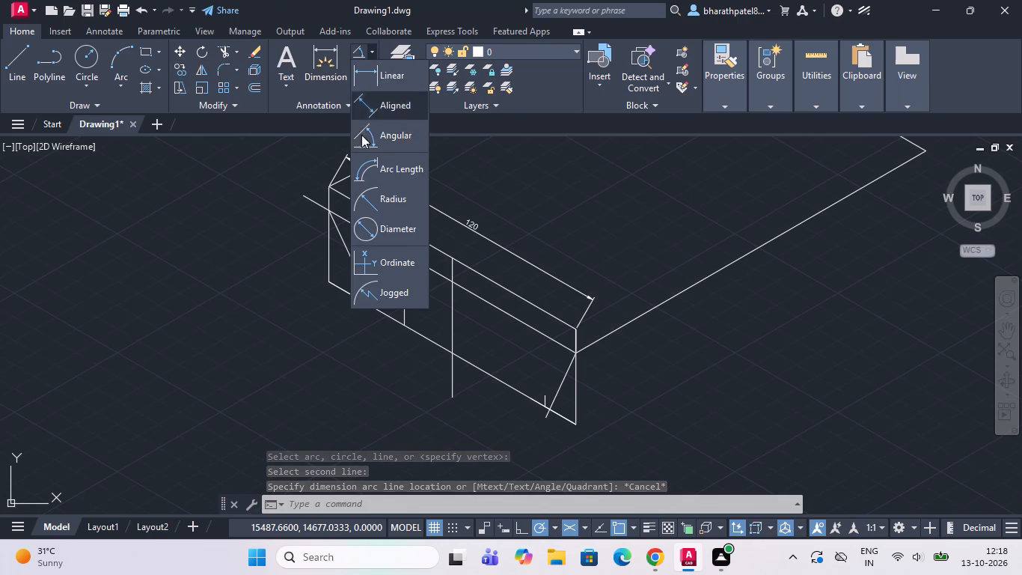
pyautogui.click(372, 105)
pyautogui.moveTo(378, 303); pyautogui.dragTo(394, 320)
pyautogui.scroll(4, 528, 416)
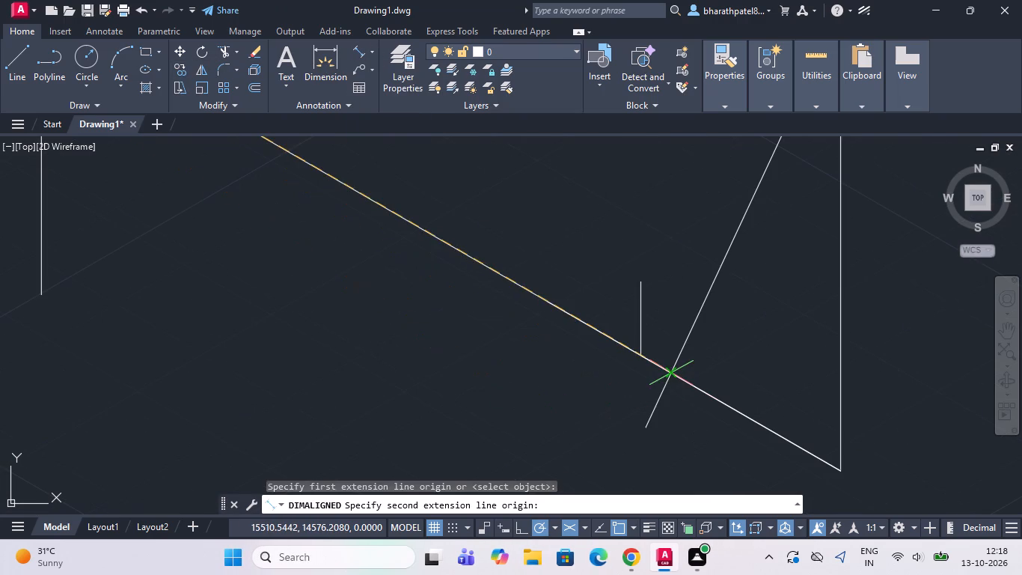
pyautogui.click(674, 372)
pyautogui.scroll(-3, 590, 462)
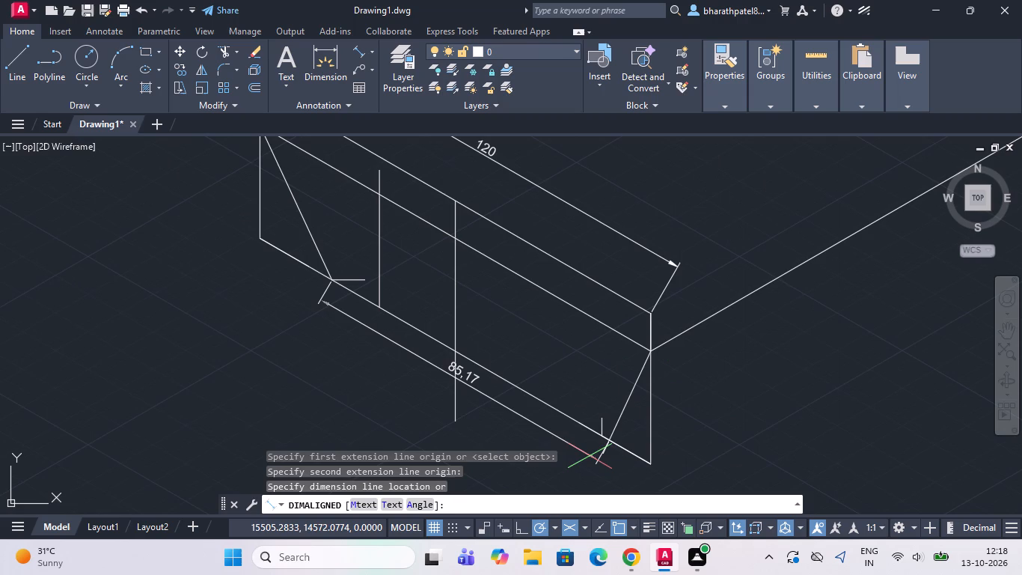
pyautogui.press('Escape')
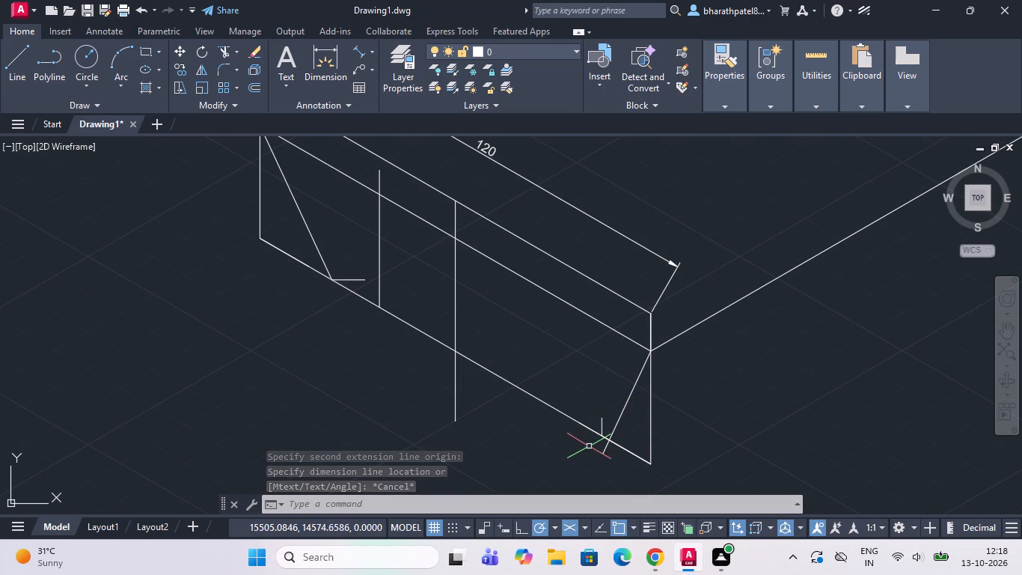
# Draw a line 30 long at 255° from the near corner where the front face's upper edge meets the vertical edge.
pyautogui.scroll(-3, 548, 371)
pyautogui.scroll(3, 564, 389)
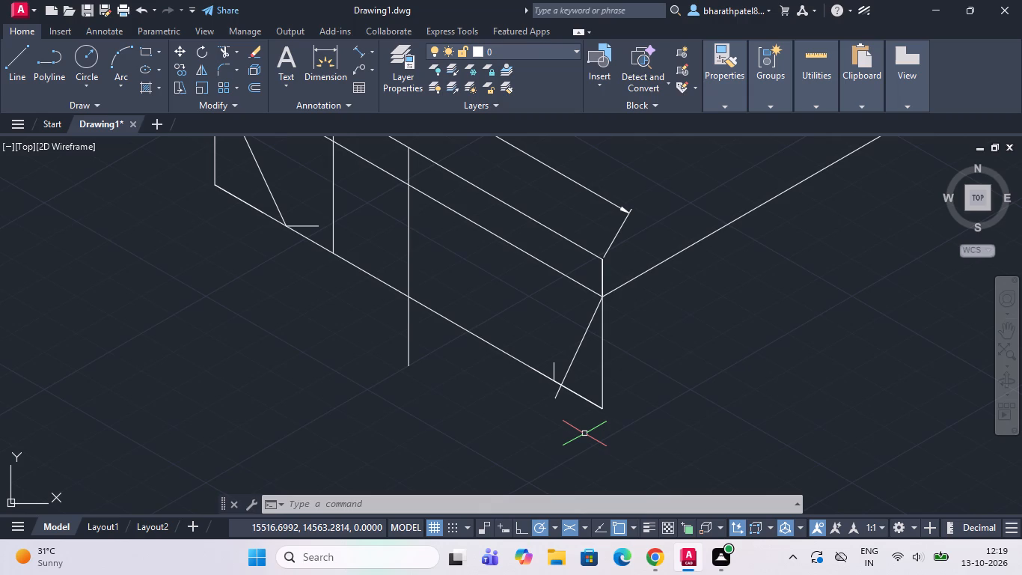
pyautogui.scroll(-4, 578, 411)
pyautogui.scroll(3, 575, 405)
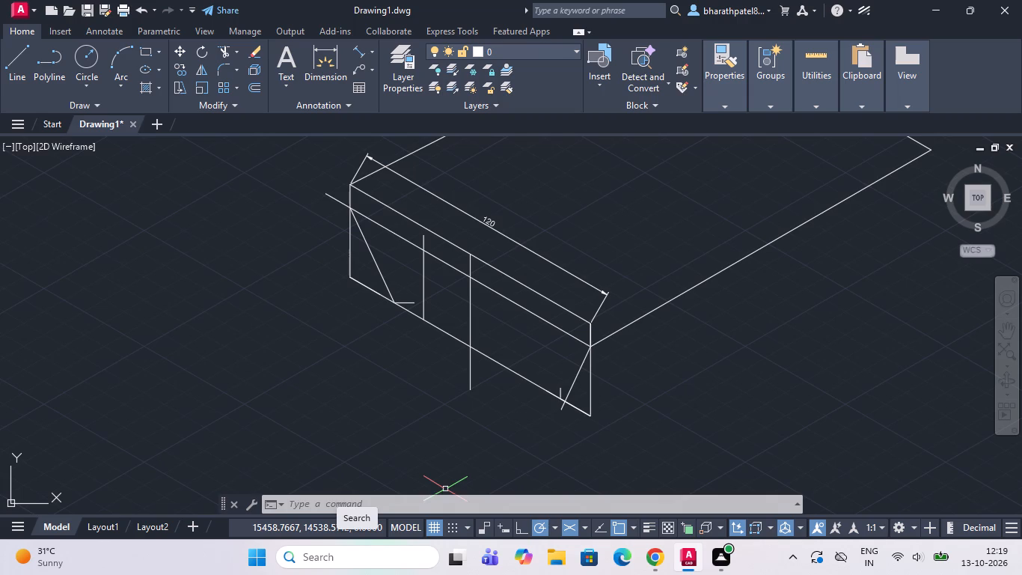
pyautogui.click(13, 58)
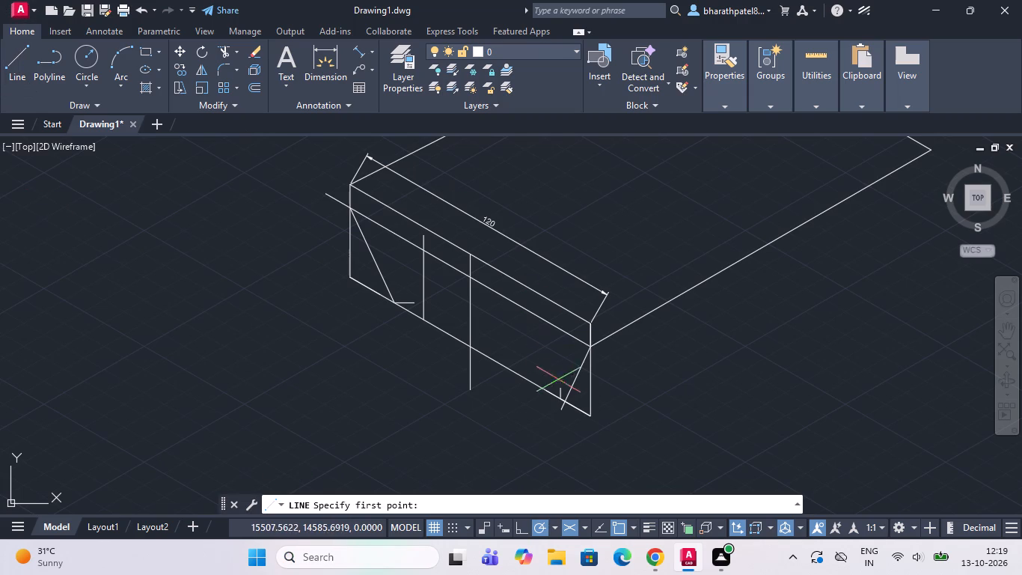
pyautogui.click(592, 344)
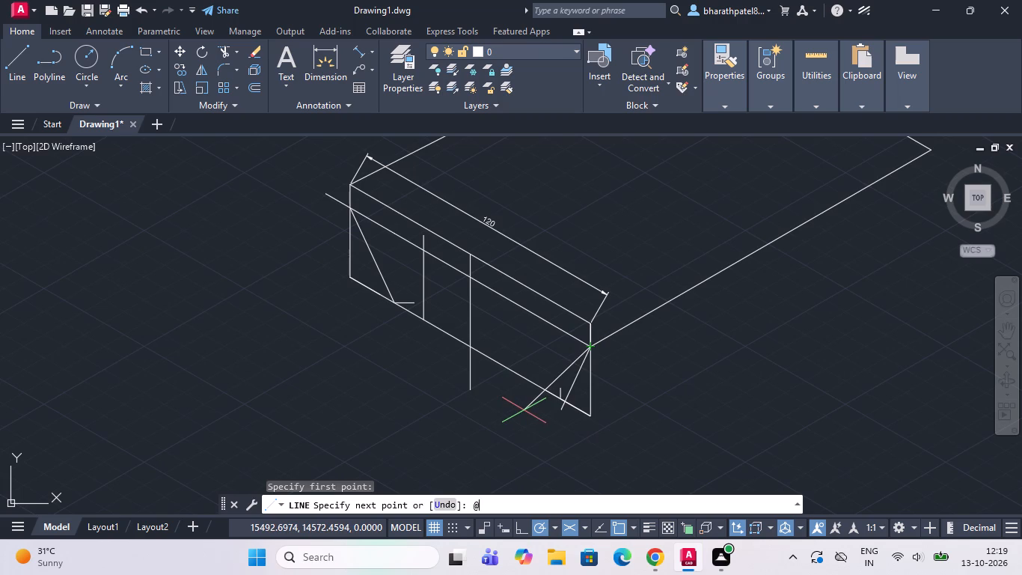
pyautogui.press('0')
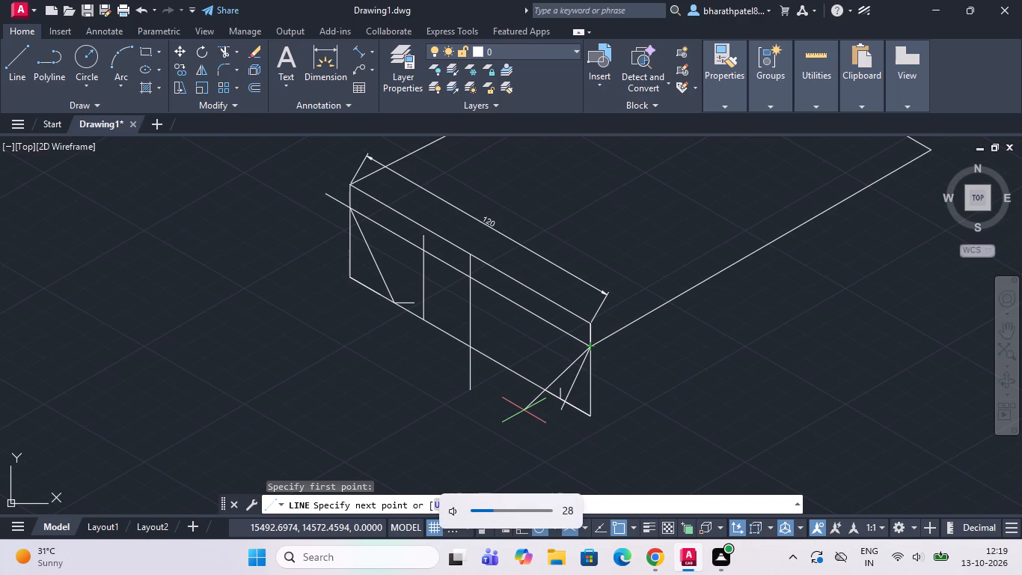
pyautogui.press('shift+less')
pyautogui.write('255')
pyautogui.press('Return')
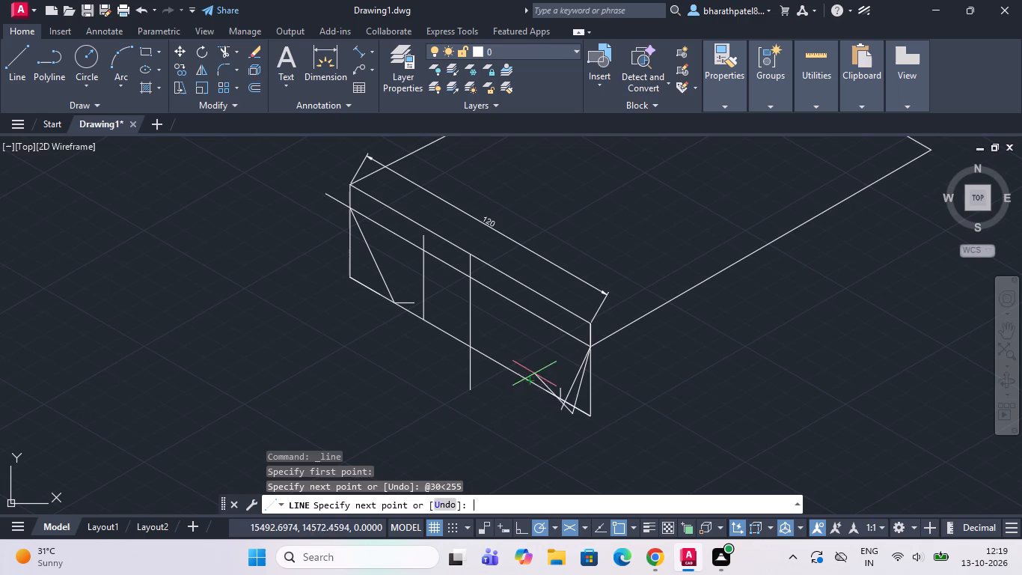
pyautogui.scroll(3, 610, 422)
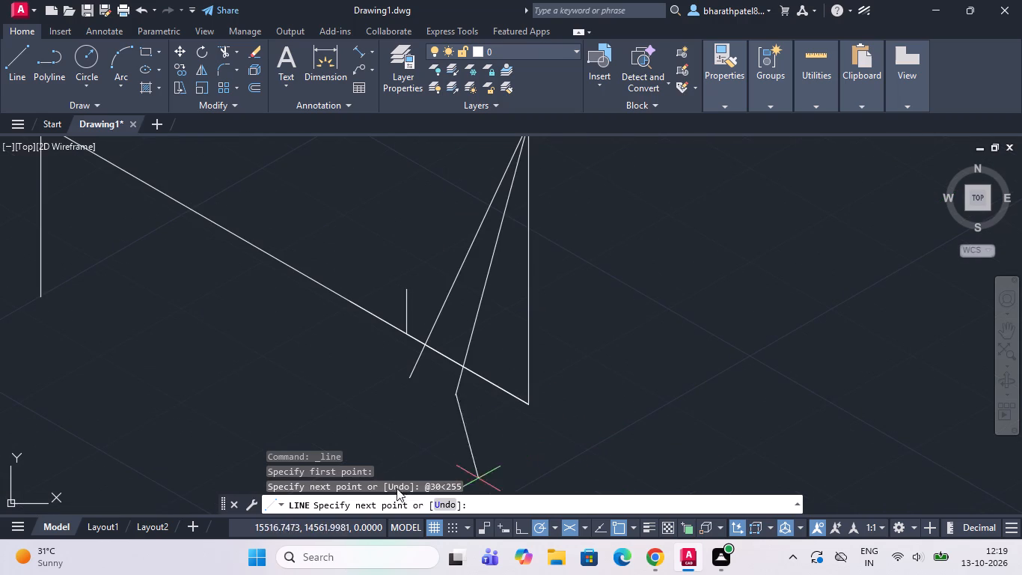
pyautogui.scroll(-2, 394, 398)
pyautogui.click(389, 437)
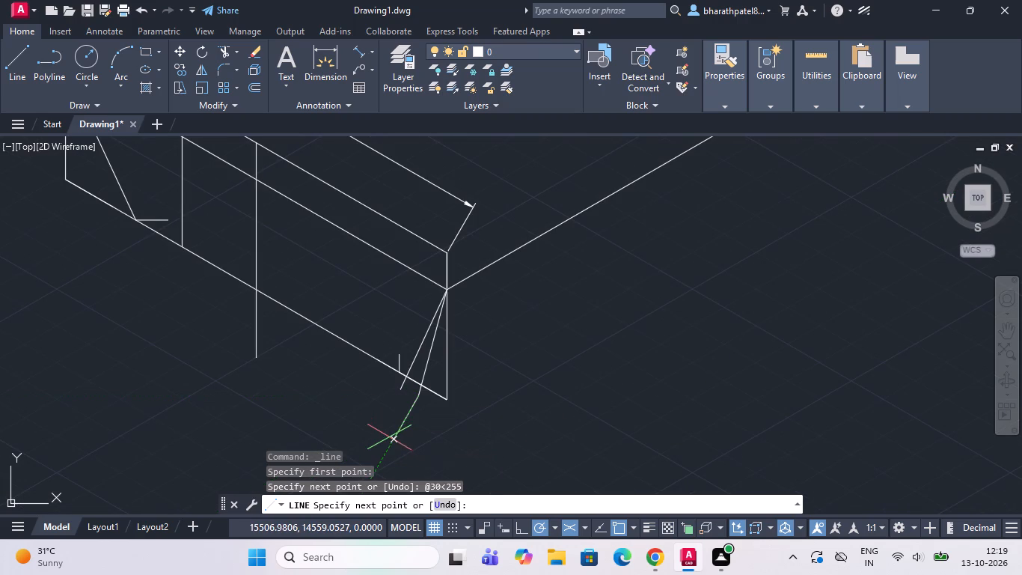
pyautogui.press('Escape')
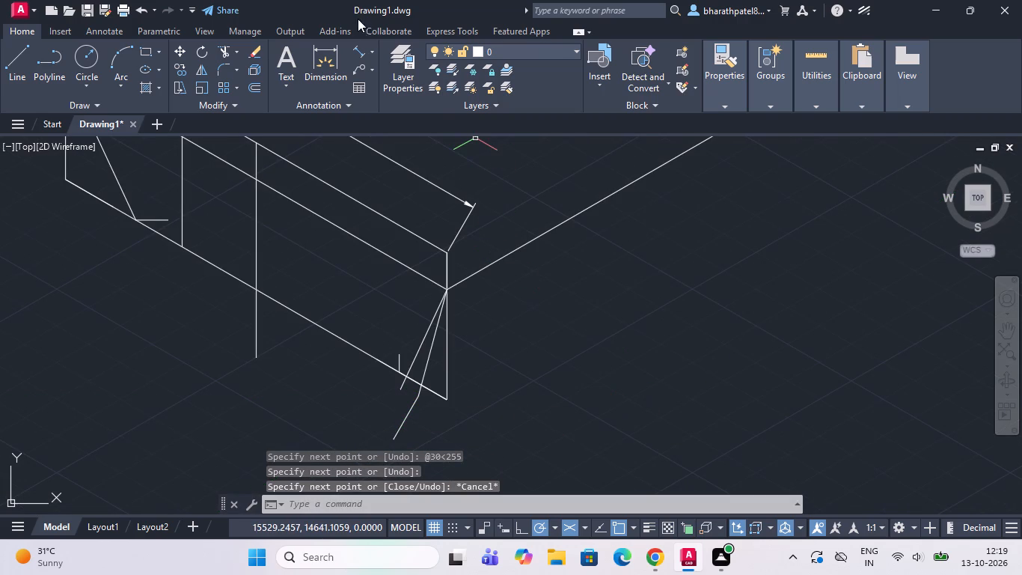
# Check the angle between the 255° slanted line from the near corner and the front face's lower edge.
pyautogui.click(374, 47)
pyautogui.moveTo(382, 128); pyautogui.dragTo(382, 128)
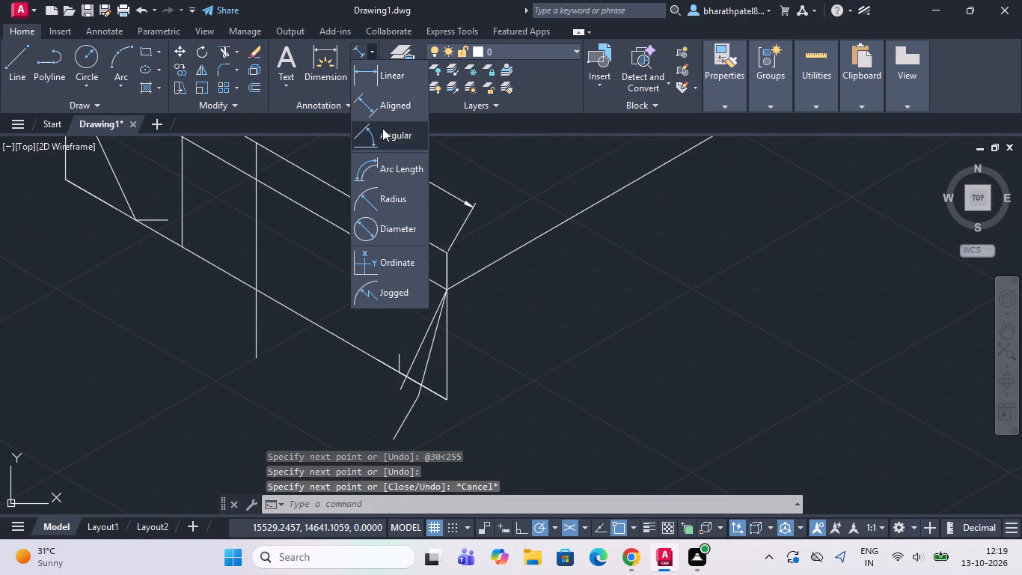
pyautogui.moveTo(382, 128); pyautogui.dragTo(383, 136)
pyautogui.moveTo(364, 350); pyautogui.dragTo(426, 343)
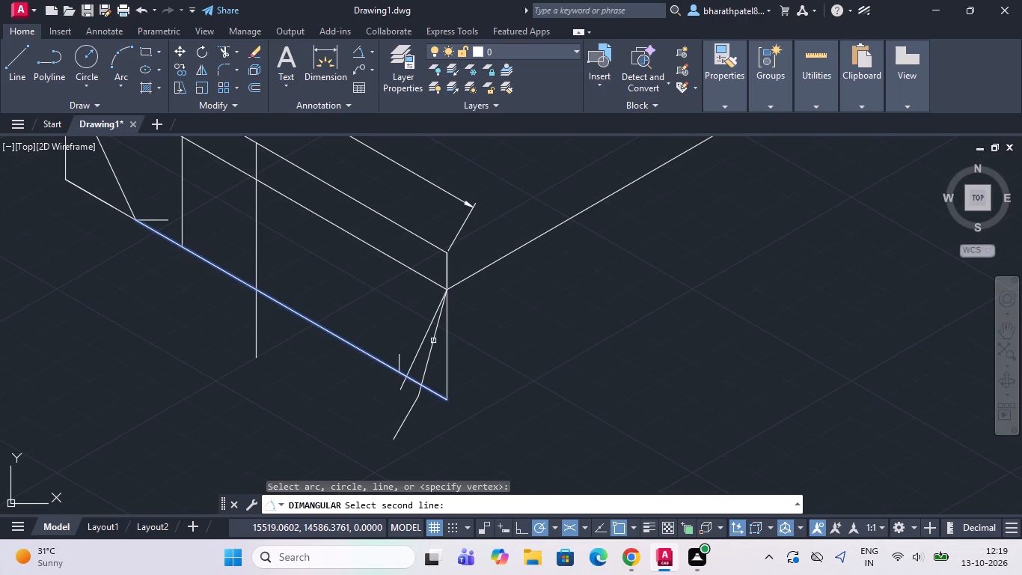
pyautogui.click(431, 348)
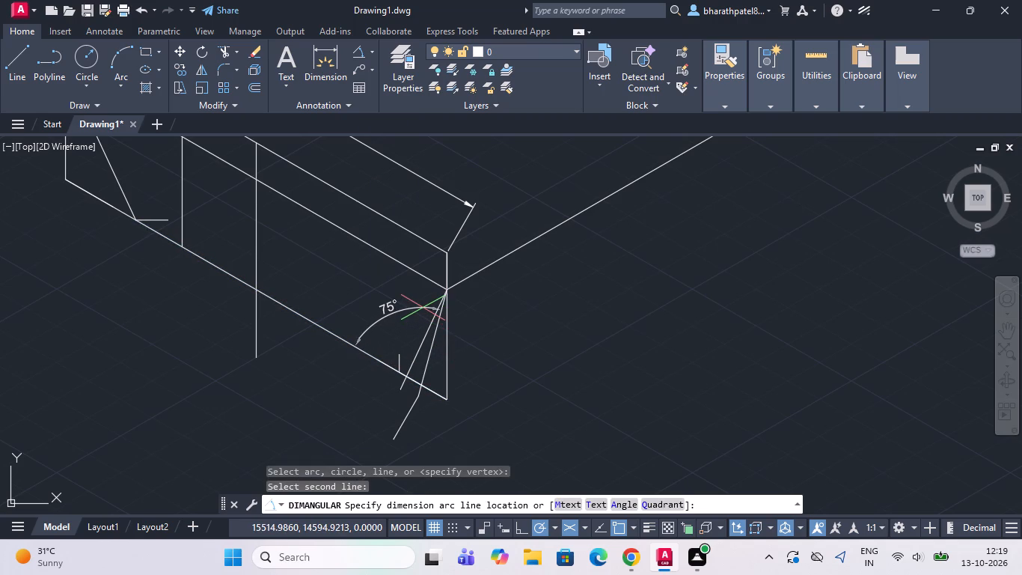
pyautogui.scroll(-1, 428, 319)
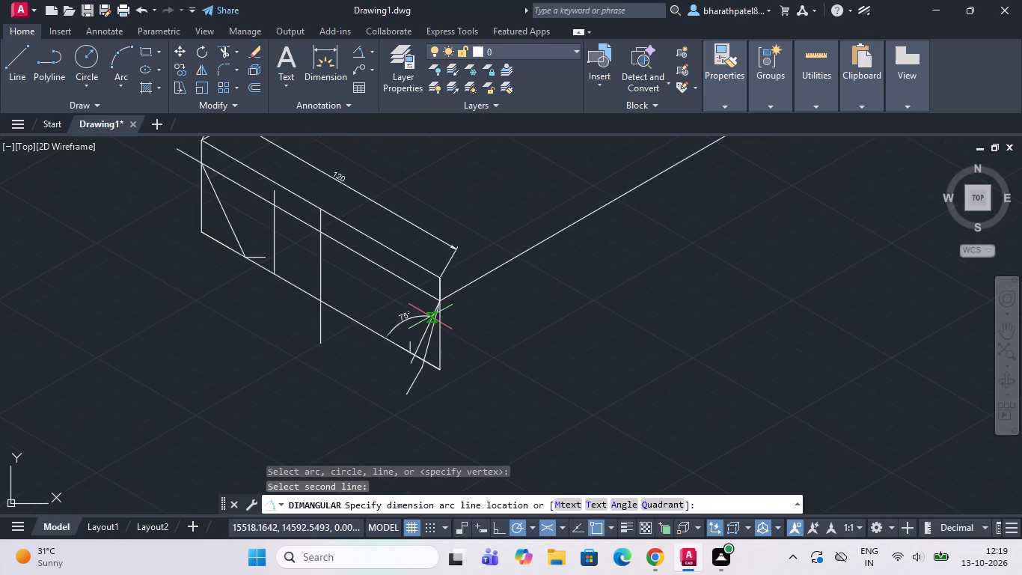
pyautogui.scroll(-1, 432, 317)
pyautogui.scroll(2, 429, 316)
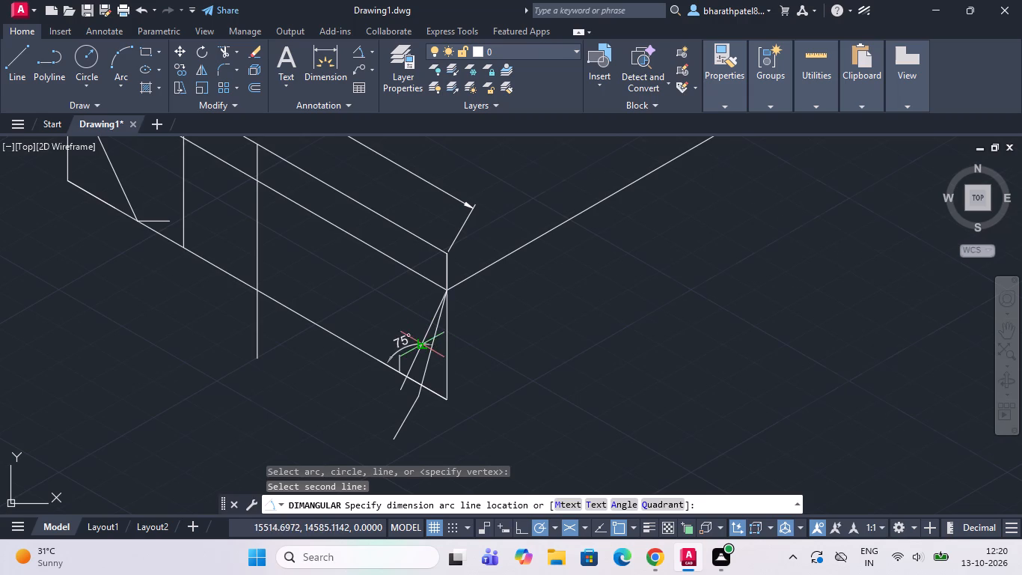
pyautogui.scroll(2, 420, 341)
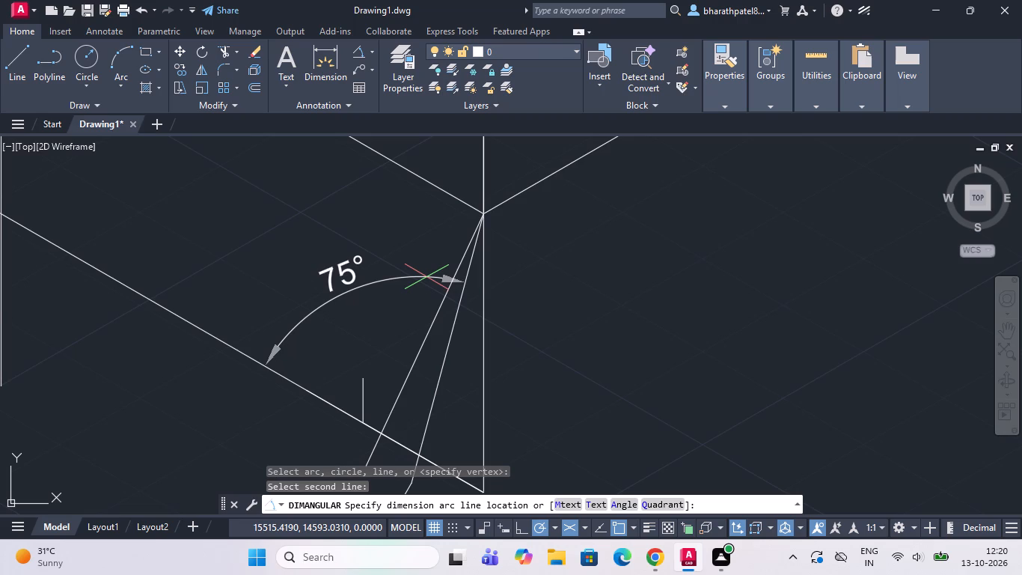
pyautogui.press('Escape')
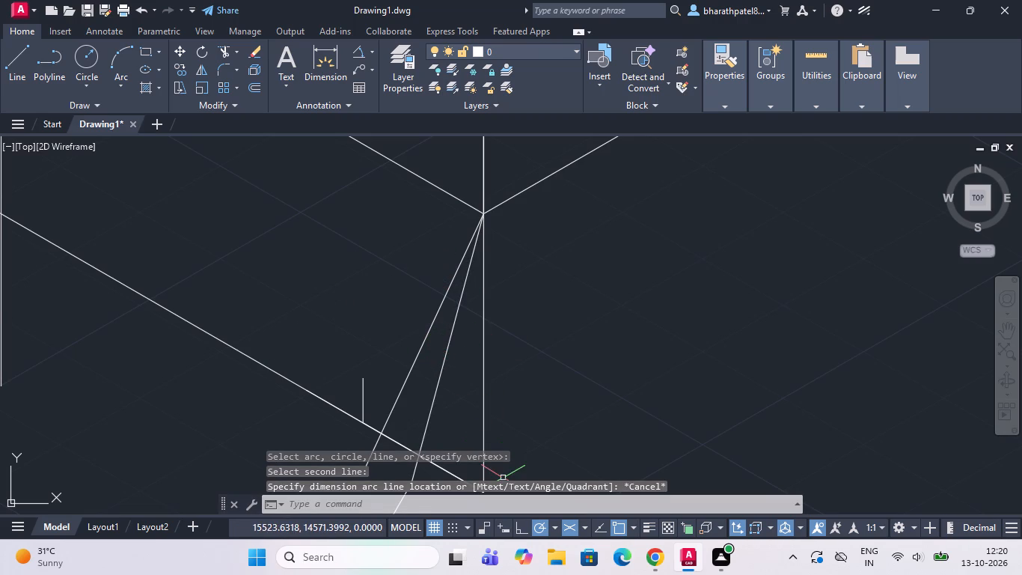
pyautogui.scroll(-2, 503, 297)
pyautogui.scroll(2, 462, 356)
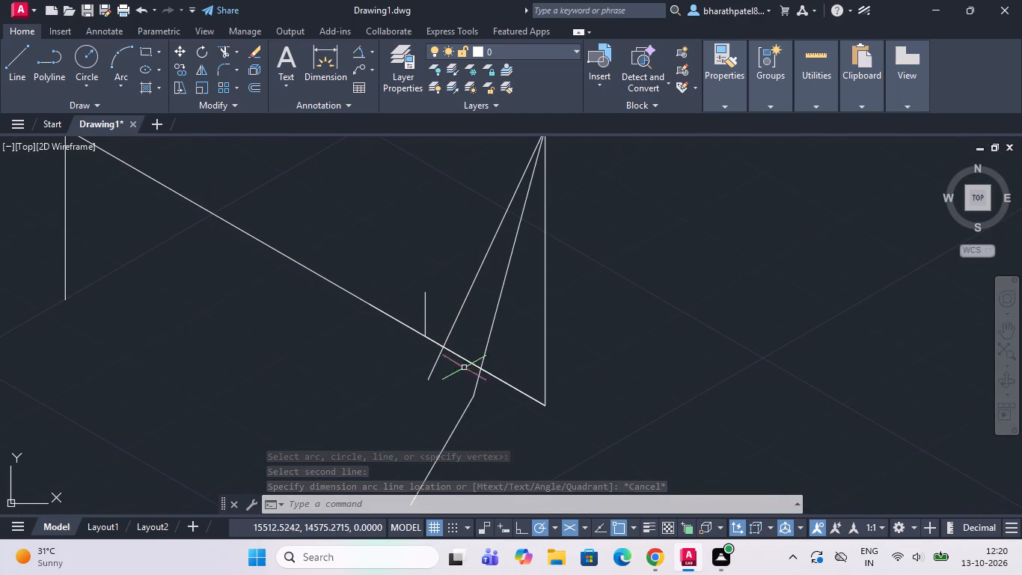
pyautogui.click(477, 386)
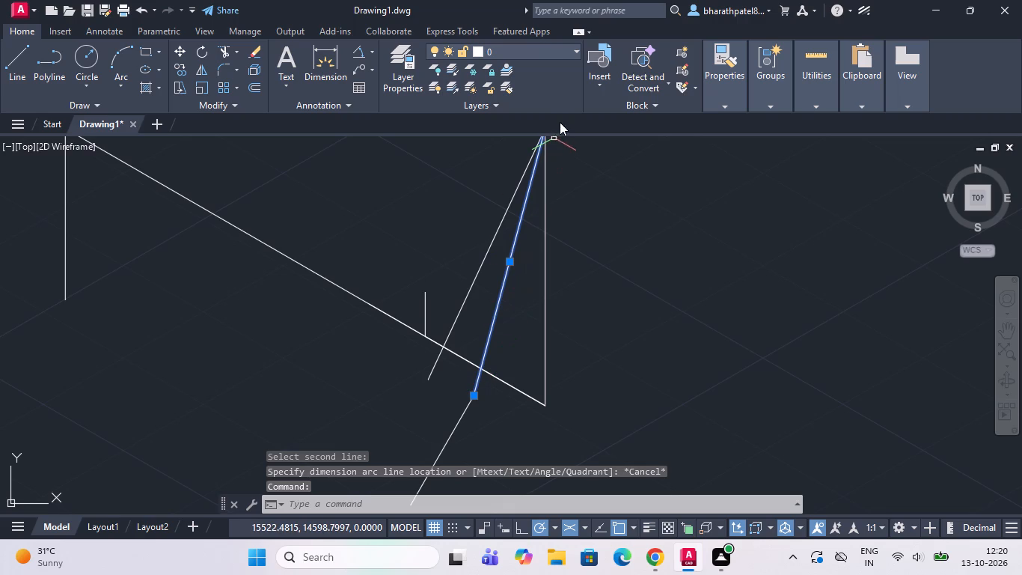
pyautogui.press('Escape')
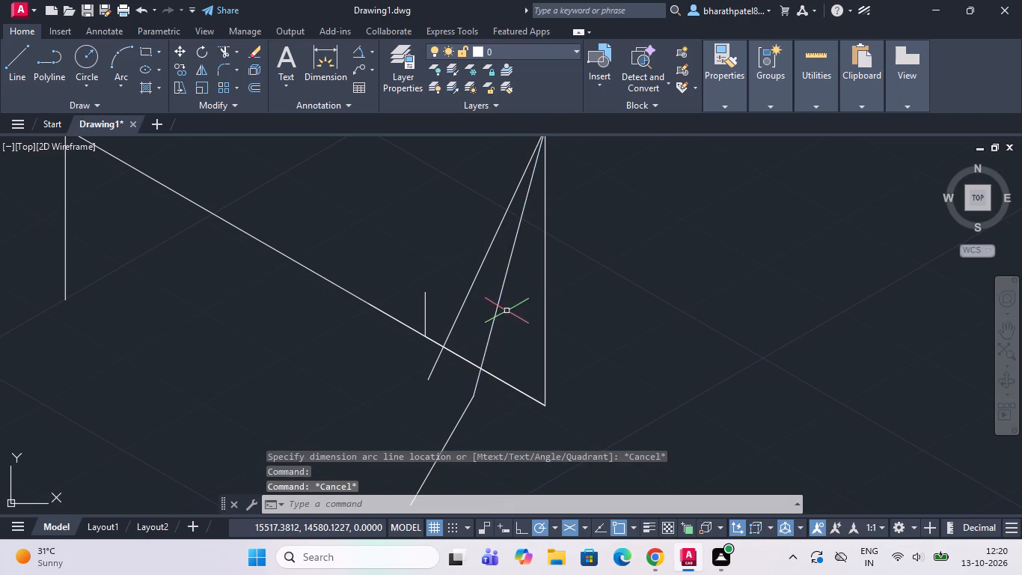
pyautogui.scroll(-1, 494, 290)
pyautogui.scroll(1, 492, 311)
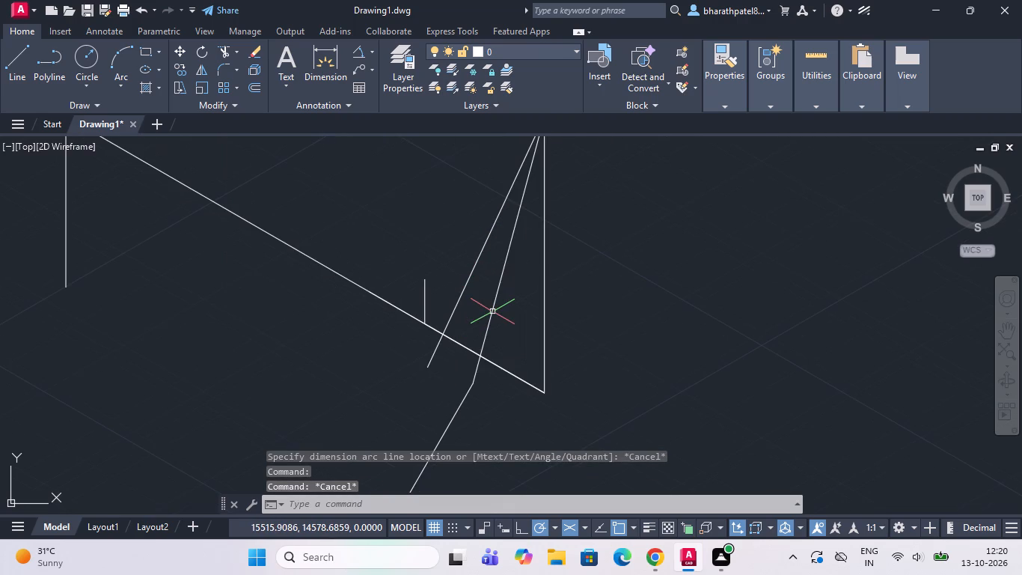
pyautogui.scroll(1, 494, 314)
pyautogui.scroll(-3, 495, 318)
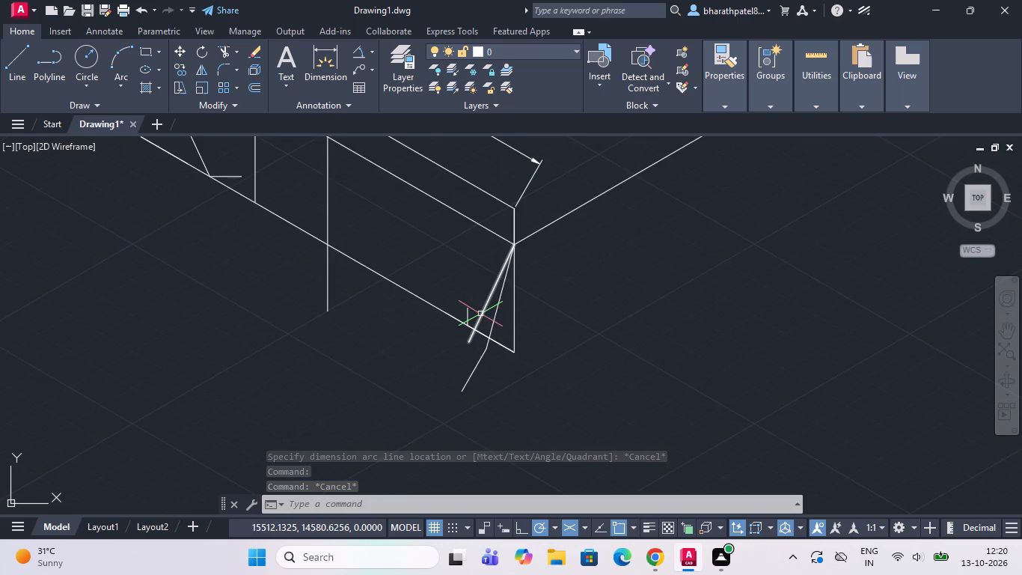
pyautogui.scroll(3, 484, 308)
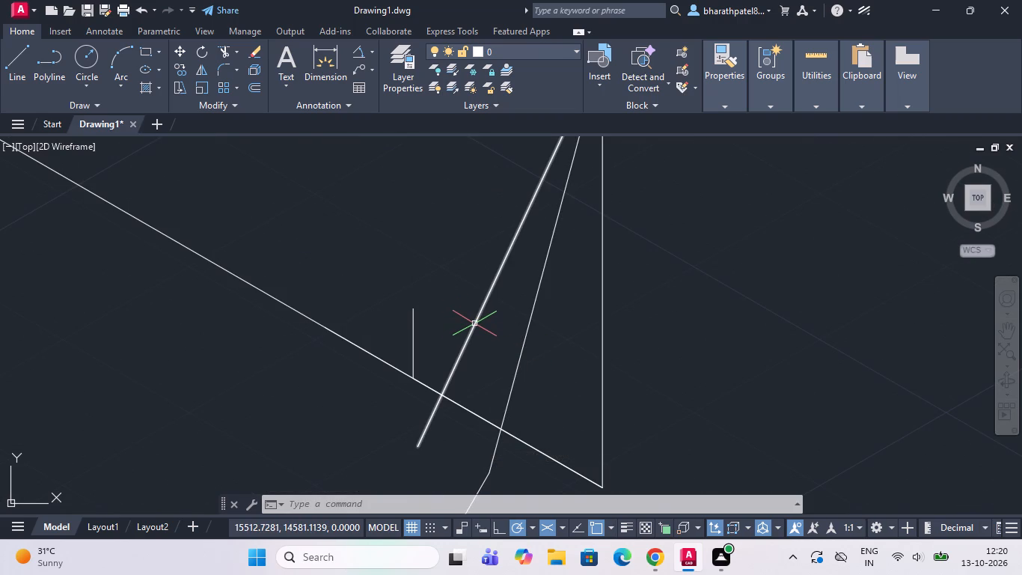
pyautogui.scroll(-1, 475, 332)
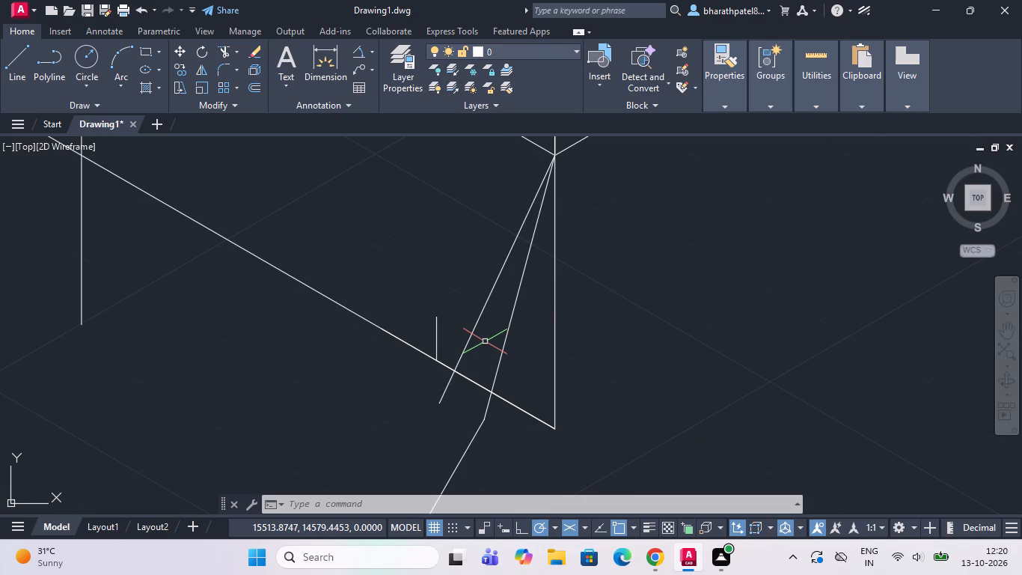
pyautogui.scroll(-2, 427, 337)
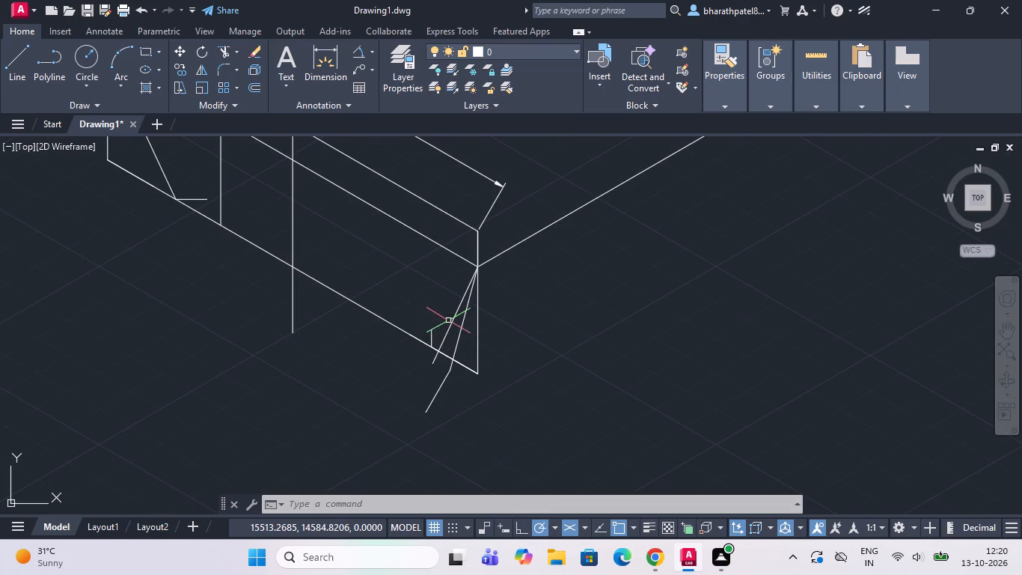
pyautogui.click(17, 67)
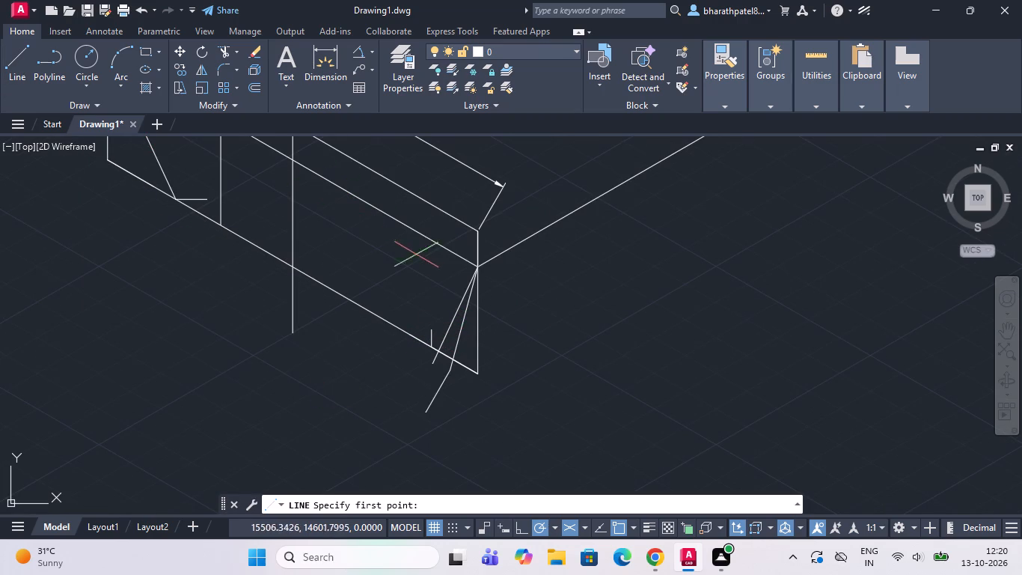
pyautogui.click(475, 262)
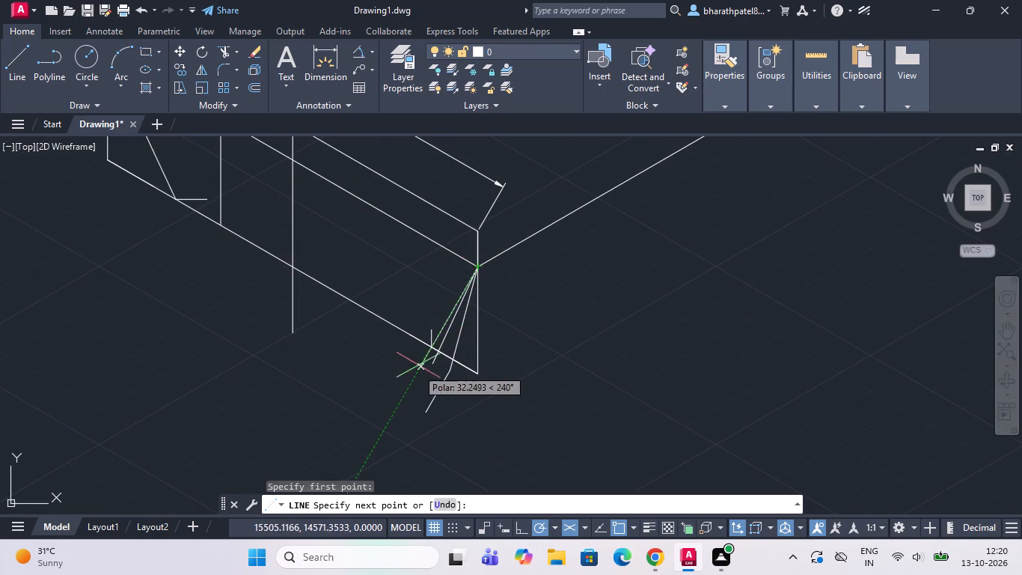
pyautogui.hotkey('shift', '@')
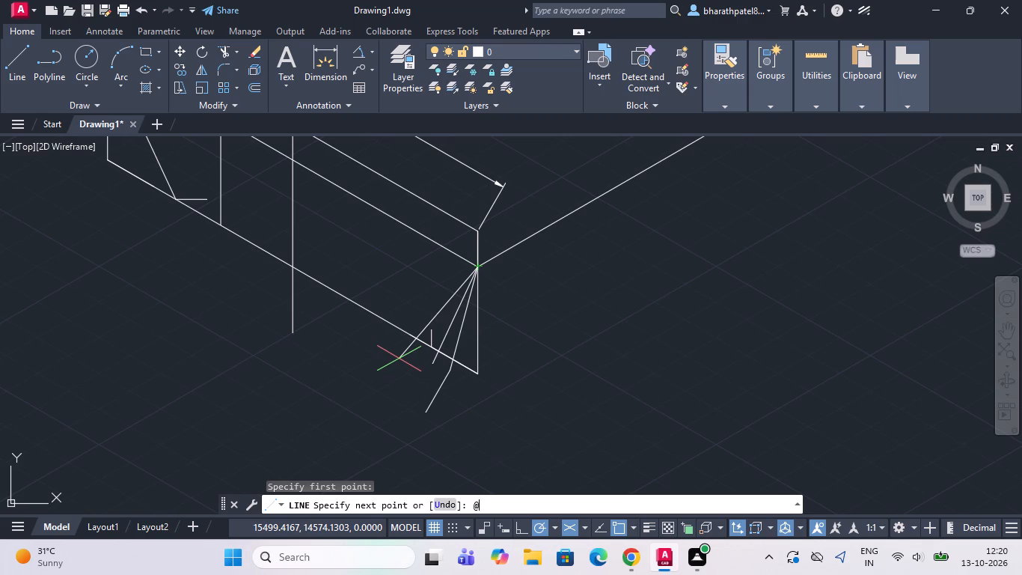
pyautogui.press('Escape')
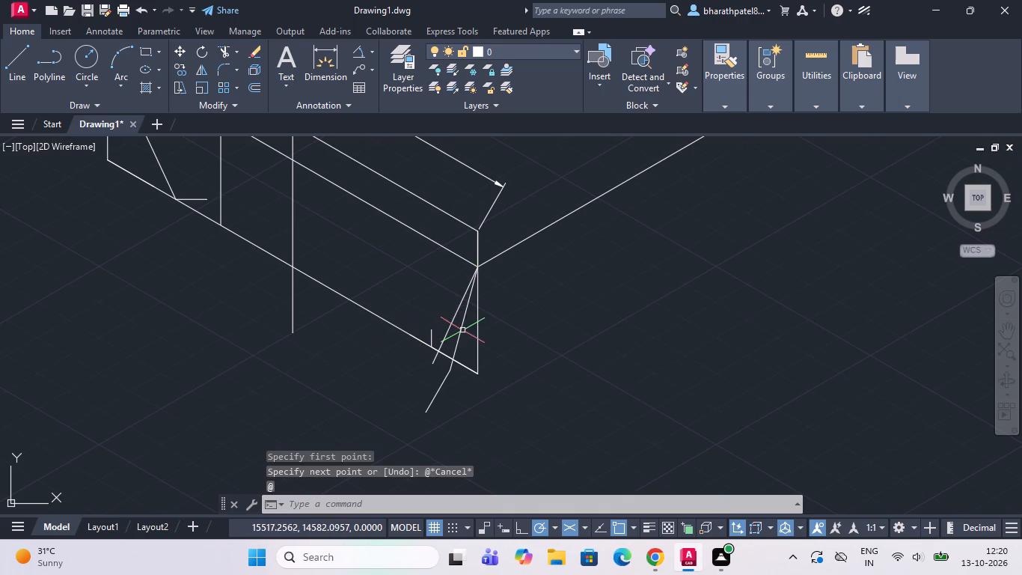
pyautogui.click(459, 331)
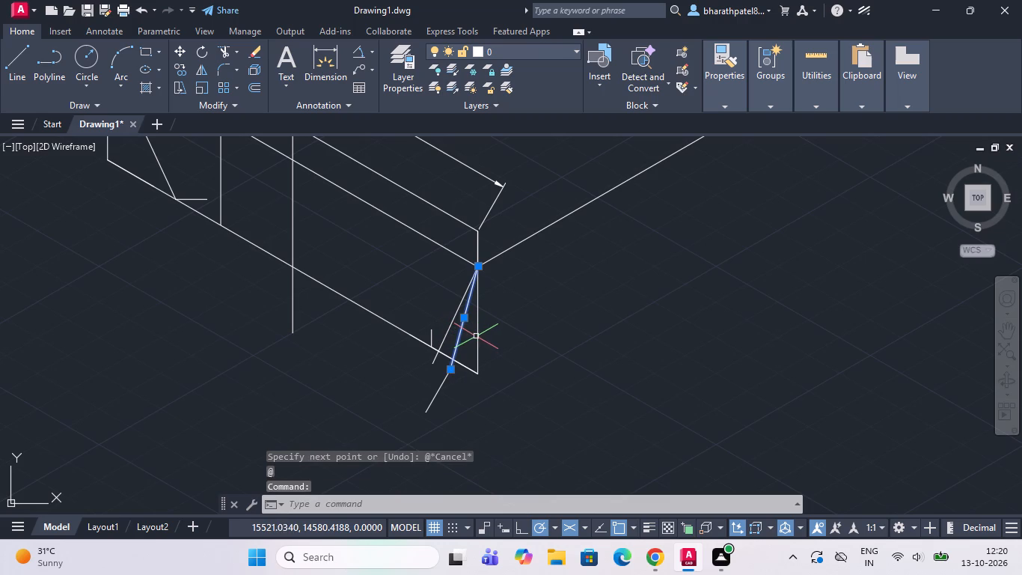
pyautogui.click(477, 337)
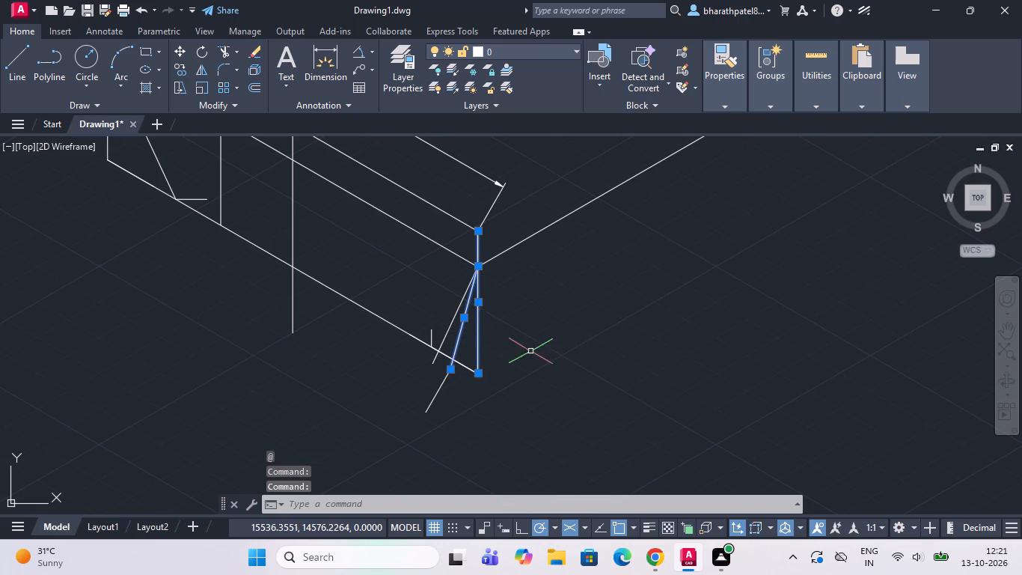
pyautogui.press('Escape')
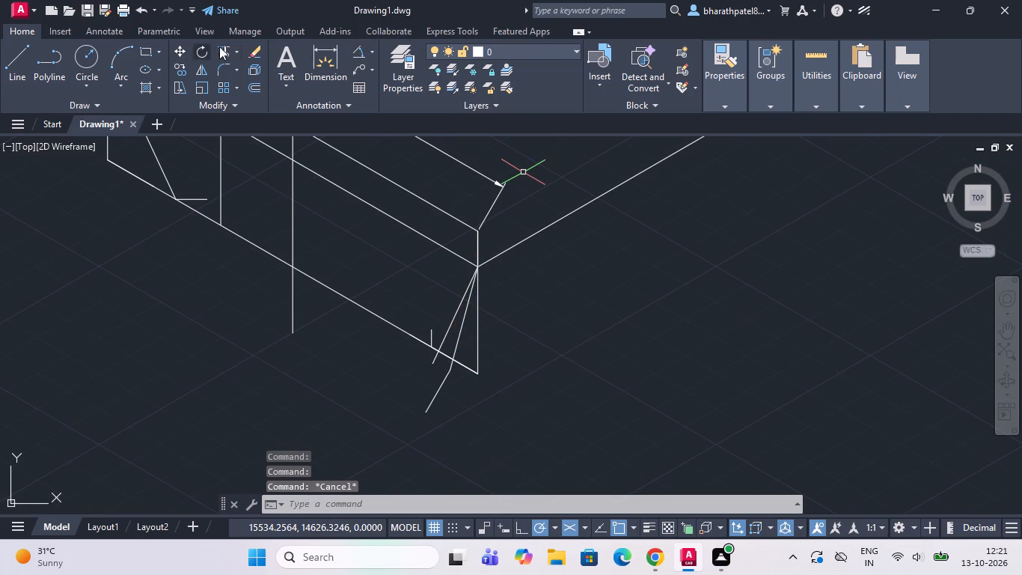
# Trim away the 255° slanted line at the near corner and the slanted segment continuing from its lower end.
pyautogui.click(223, 46)
pyautogui.scroll(2, 523, 393)
pyautogui.moveTo(229, 340); pyautogui.dragTo(269, 355)
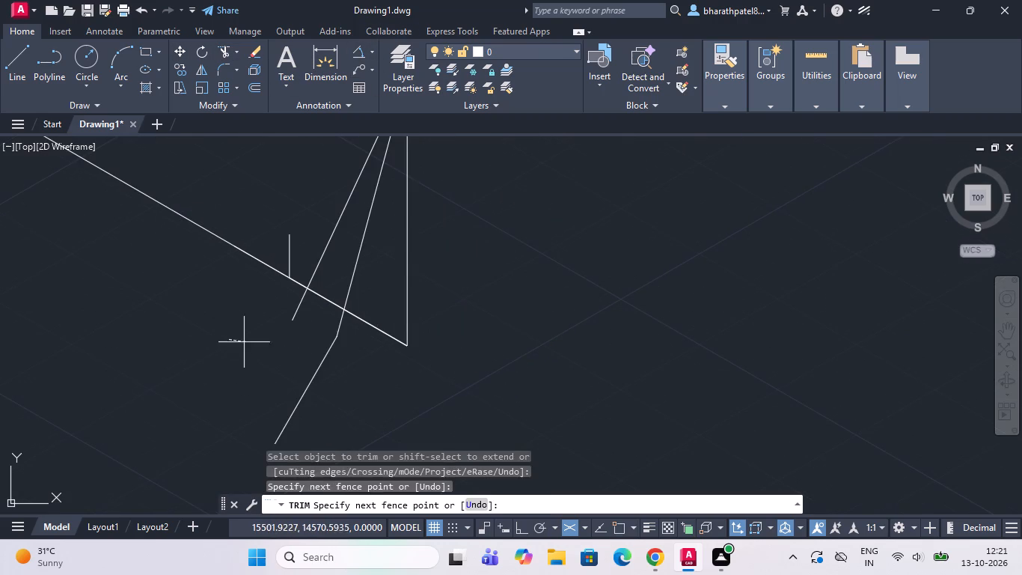
pyautogui.moveTo(269, 355); pyautogui.dragTo(410, 433)
pyautogui.moveTo(322, 319); pyautogui.dragTo(360, 348)
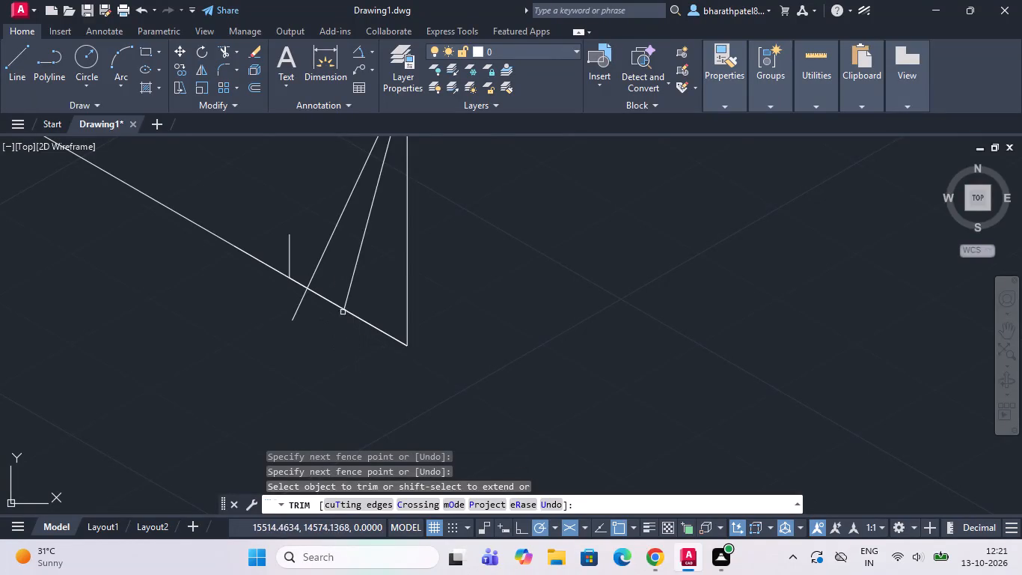
pyautogui.moveTo(336, 258); pyautogui.dragTo(368, 283)
# Trim the 245° slanted line's overhang below the front face's lower edge and remove the short vertical line beside it.
pyautogui.scroll(-2, 373, 286)
pyautogui.scroll(3, 317, 282)
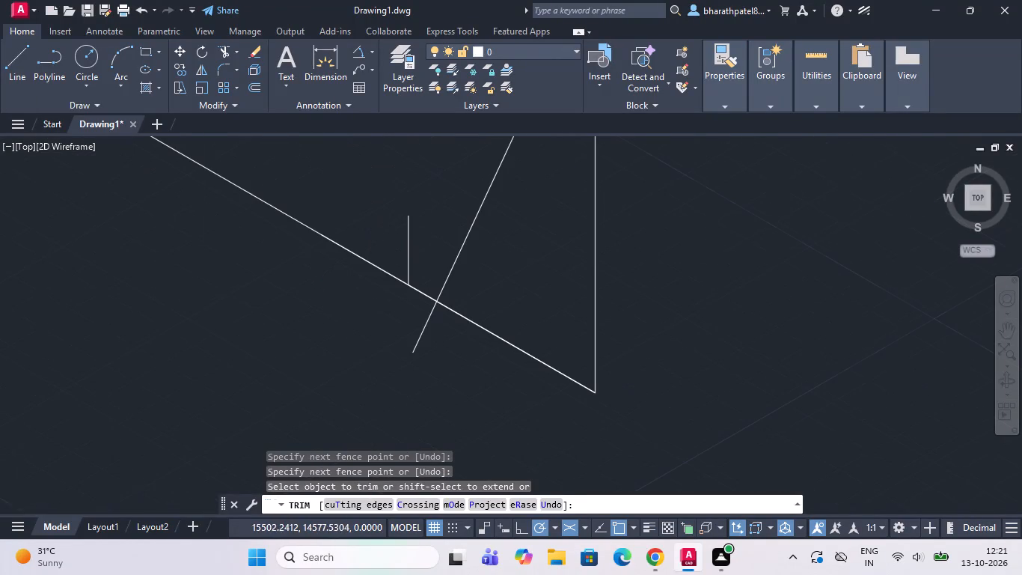
pyautogui.moveTo(367, 293); pyautogui.dragTo(449, 347)
pyautogui.scroll(-1, 444, 362)
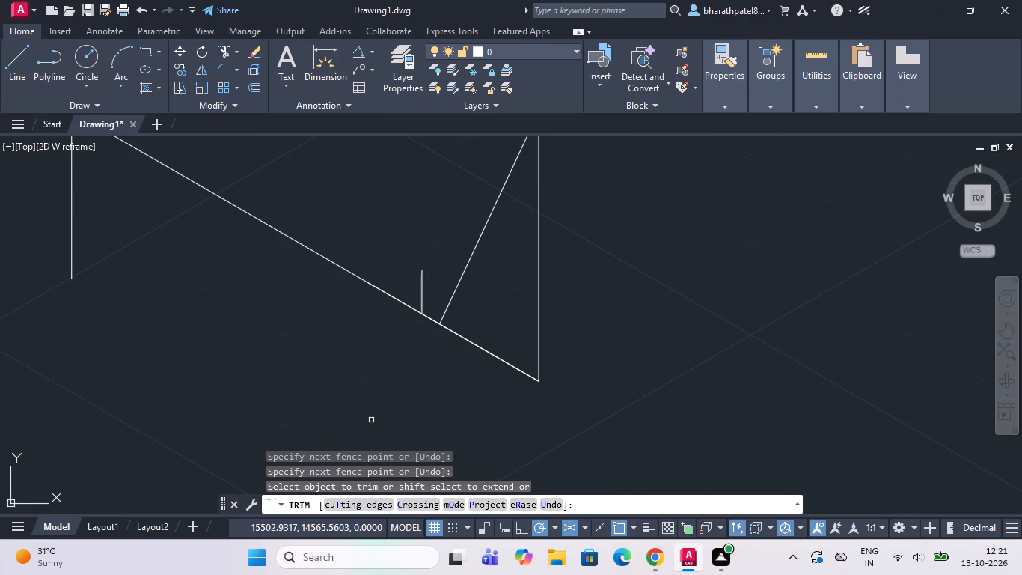
pyautogui.scroll(-2, 373, 424)
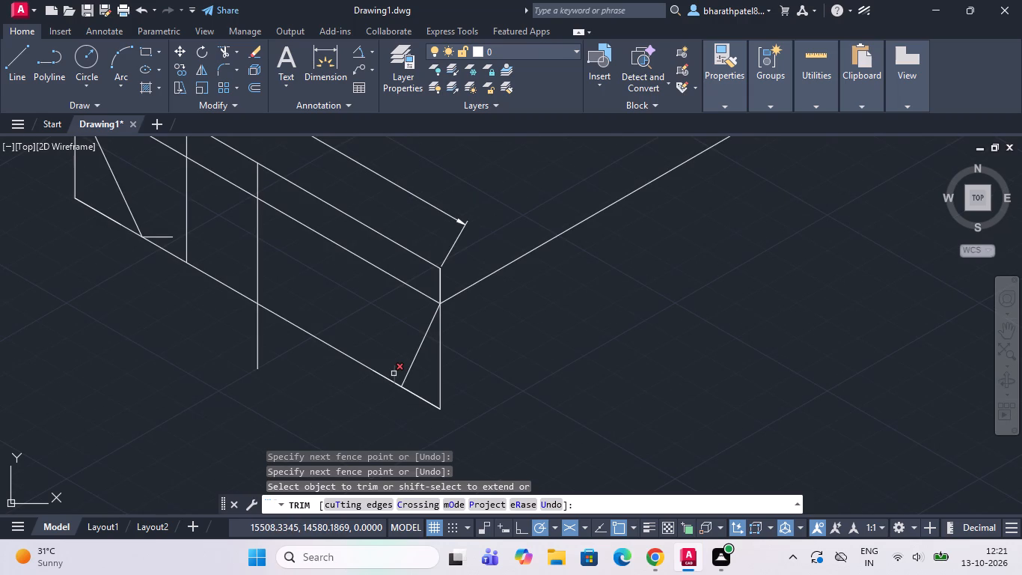
pyautogui.click(394, 372)
pyautogui.scroll(-1, 395, 375)
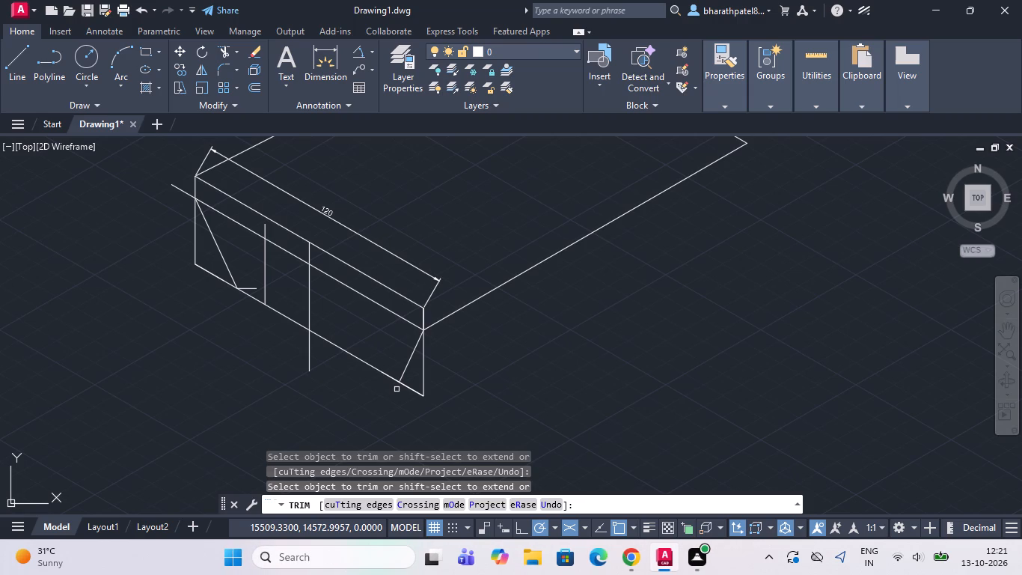
pyautogui.scroll(-2, 397, 389)
pyautogui.scroll(1, 417, 402)
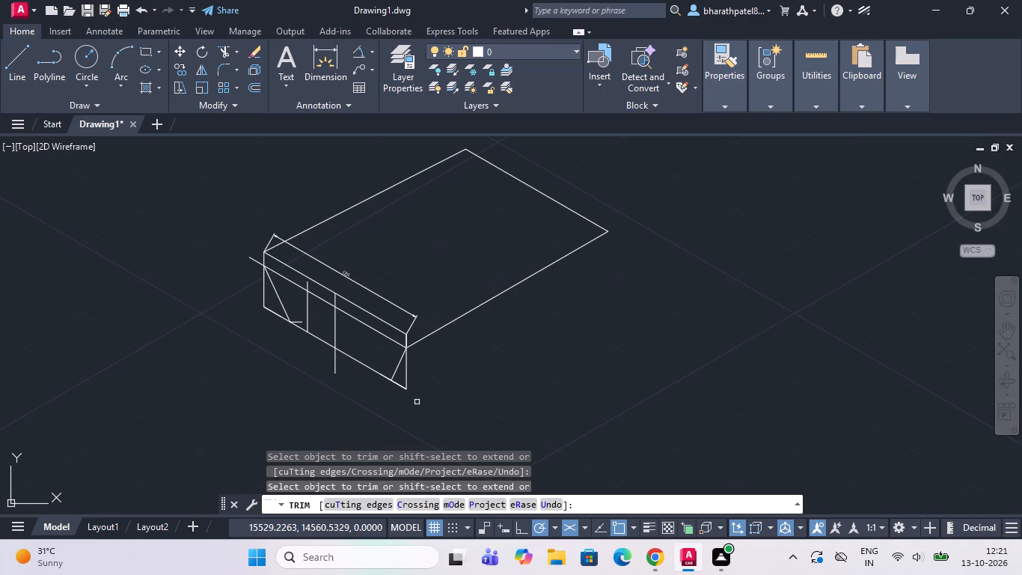
pyautogui.scroll(3, 412, 403)
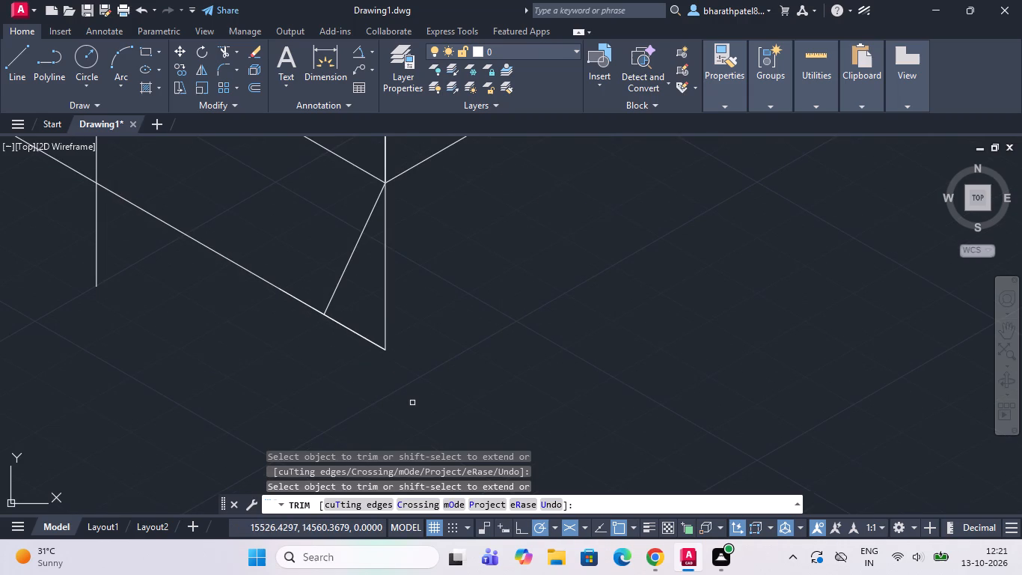
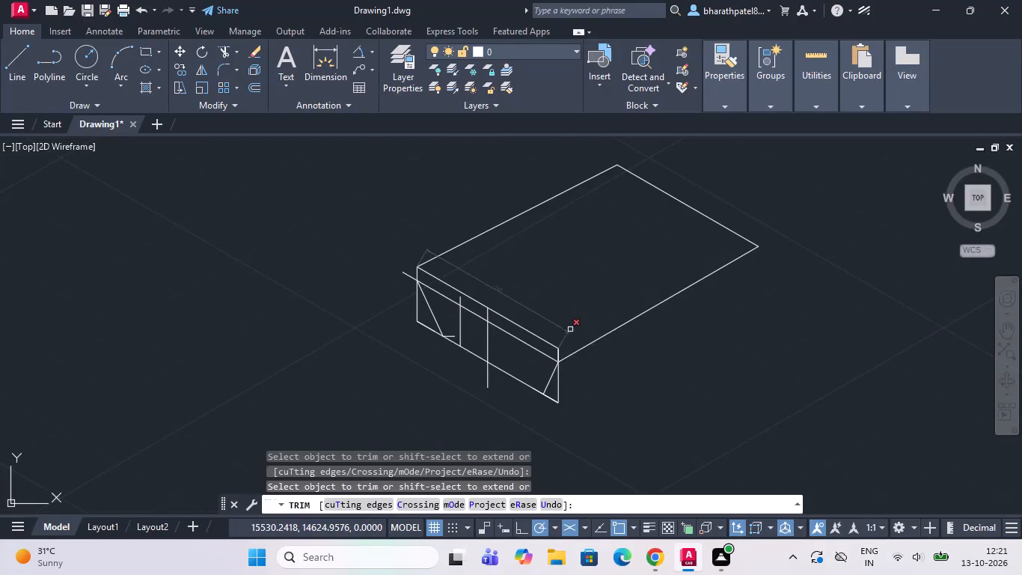
# Trim away the dimension along the front face's upper edge and the line stub projecting past the front face's left vertical edge.
pyautogui.click(533, 311)
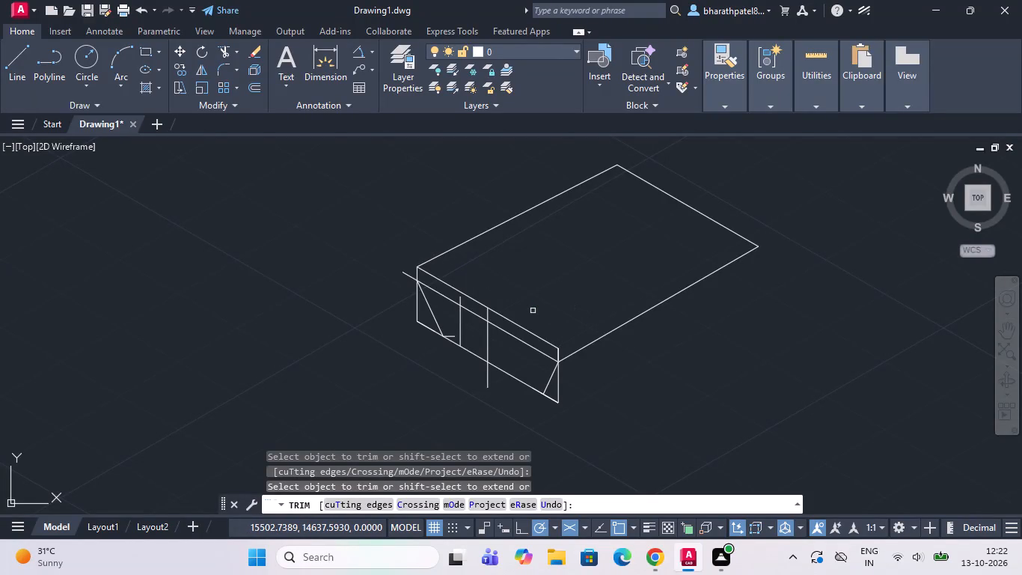
pyautogui.scroll(3, 388, 282)
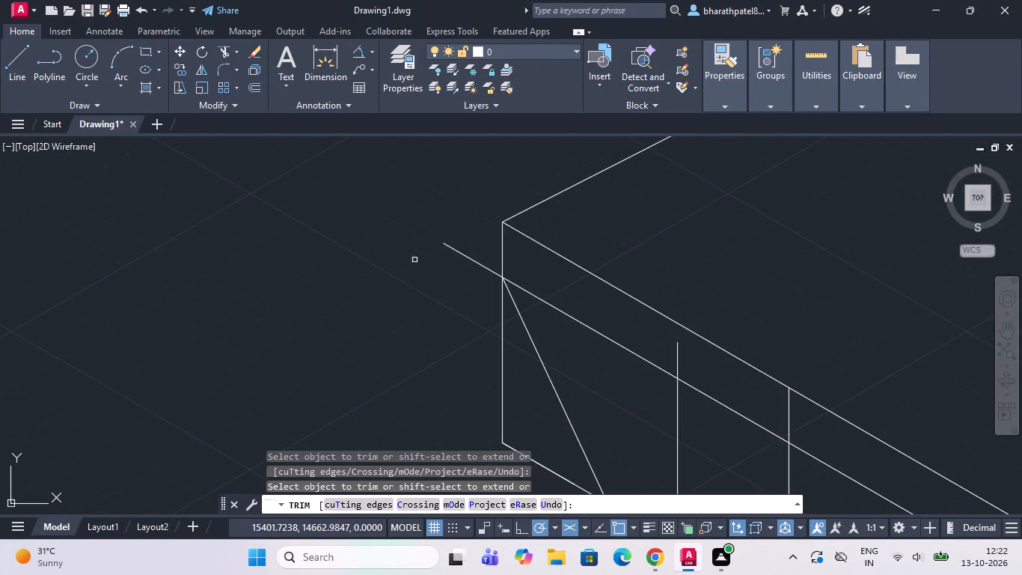
pyautogui.moveTo(457, 231); pyautogui.dragTo(457, 314)
pyautogui.scroll(-1, 451, 341)
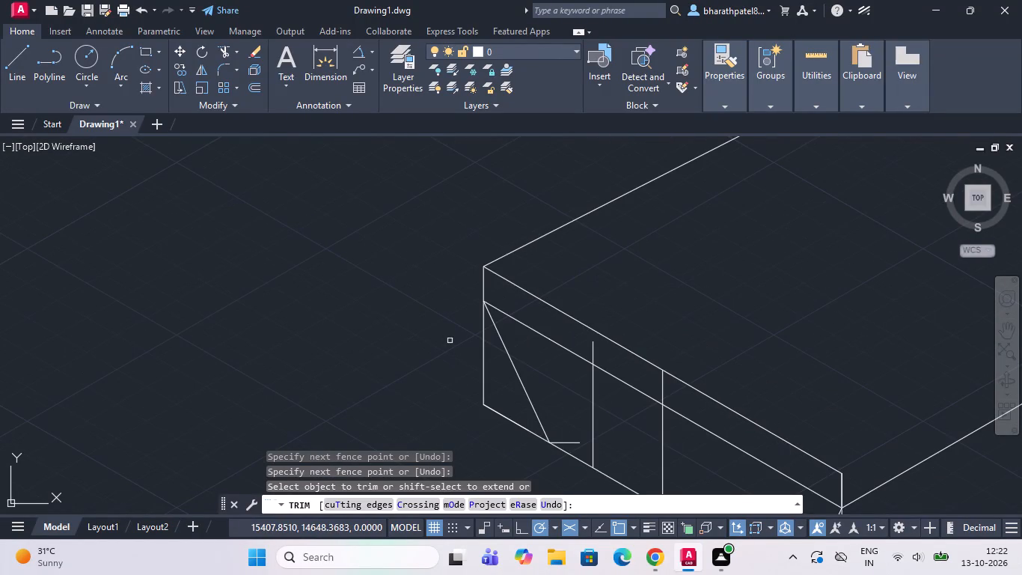
pyautogui.scroll(-1, 544, 290)
# Draw a line from the front face's upper left corner 65 along the top face's long edge, continuing about 100 at 330° across the face.
pyautogui.moveTo(7, 68); pyautogui.dragTo(24, 70)
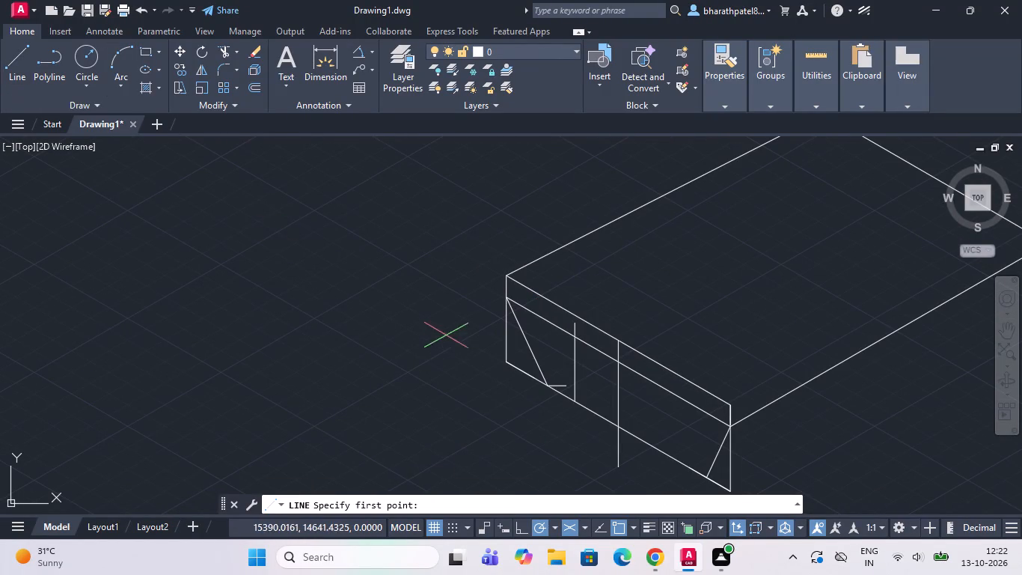
pyautogui.scroll(-2, 438, 358)
pyautogui.scroll(2, 493, 340)
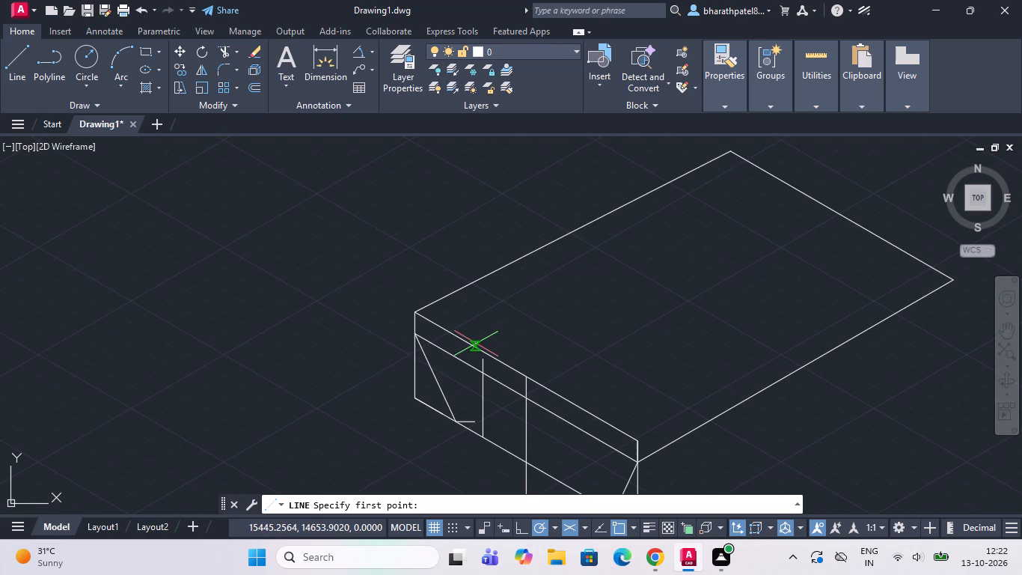
pyautogui.click(418, 308)
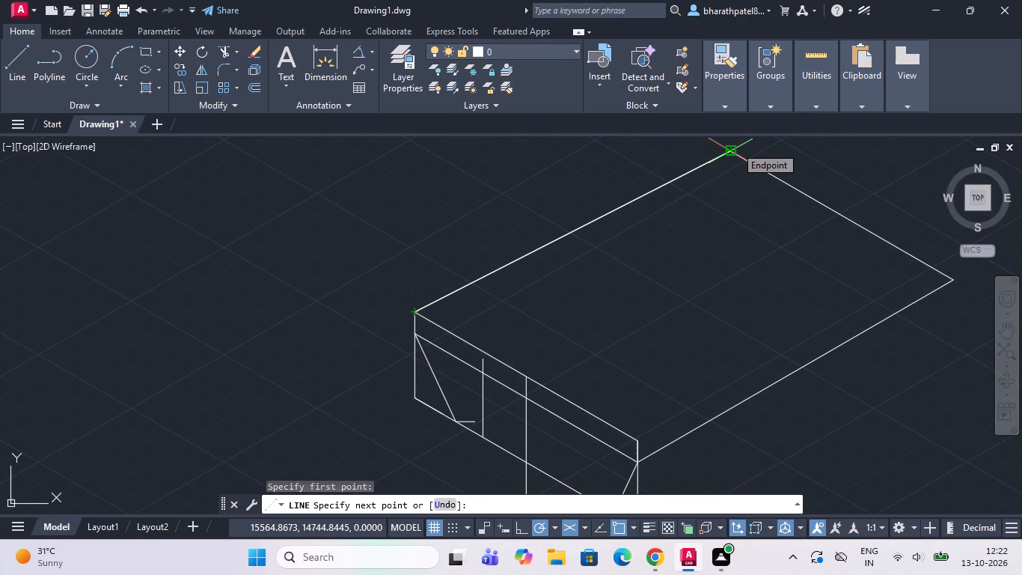
pyautogui.write('65')
pyautogui.press('Return')
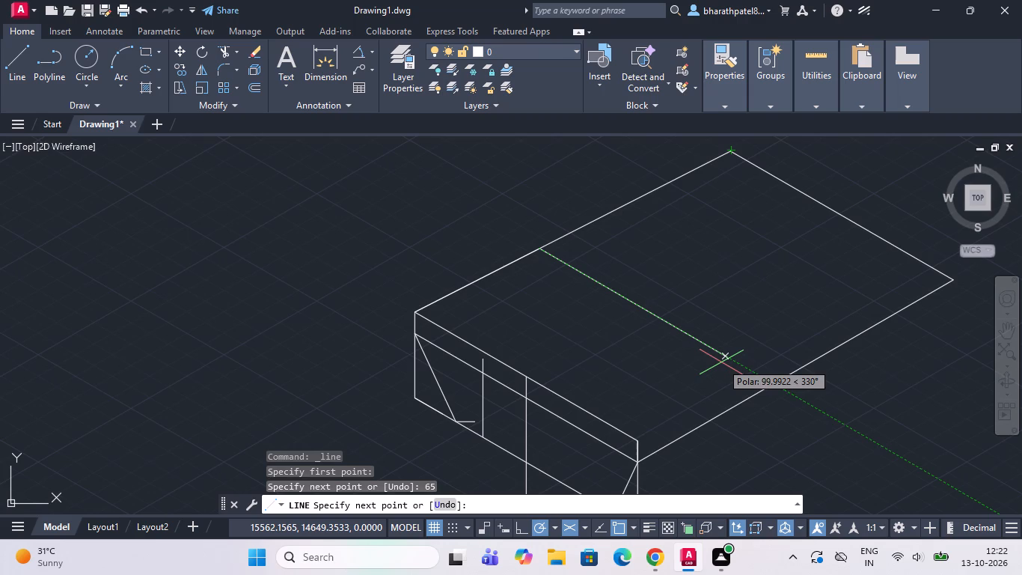
pyautogui.click(721, 362)
pyautogui.press('Escape')
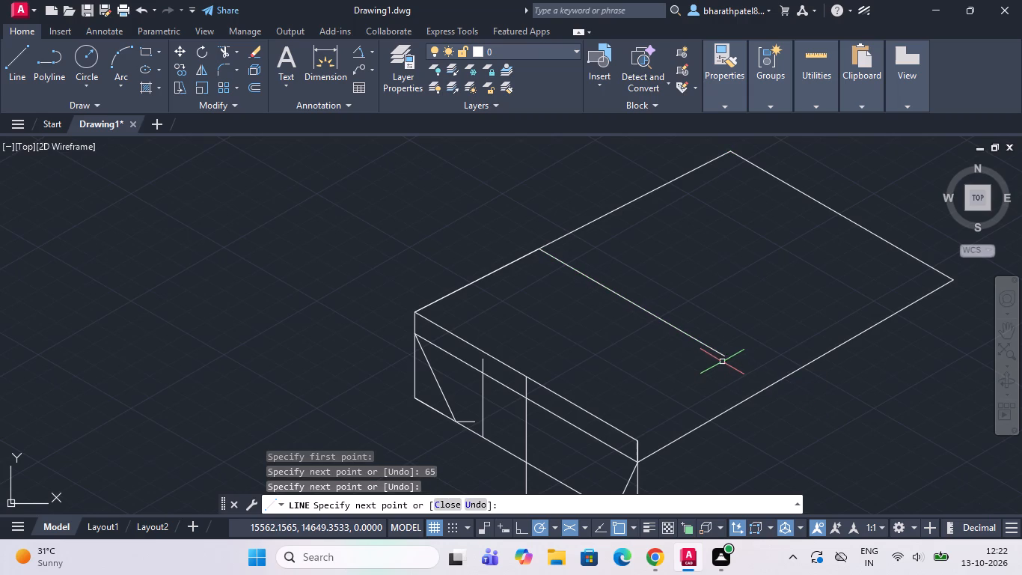
# Draw a line from the same upper left corner 120 along the top face's long edge, continuing at 330° across the face.
pyautogui.scroll(-2, 736, 401)
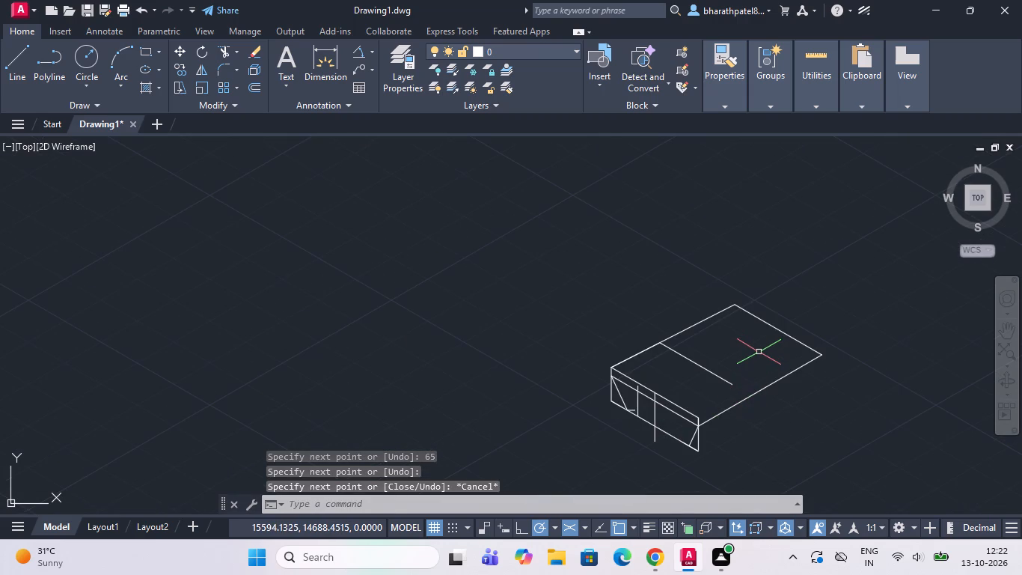
pyautogui.scroll(2, 753, 362)
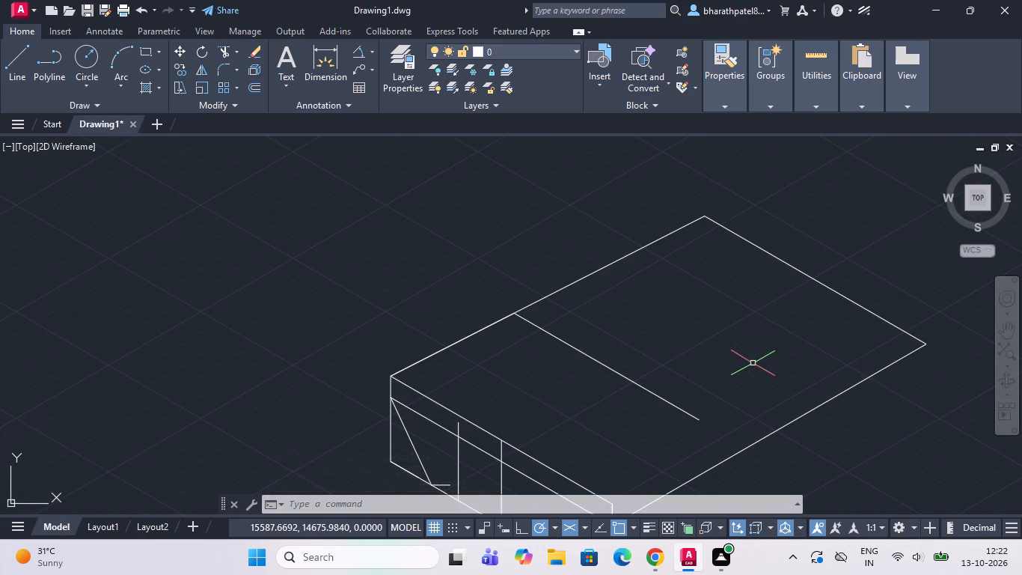
pyautogui.moveTo(8, 56); pyautogui.dragTo(29, 79)
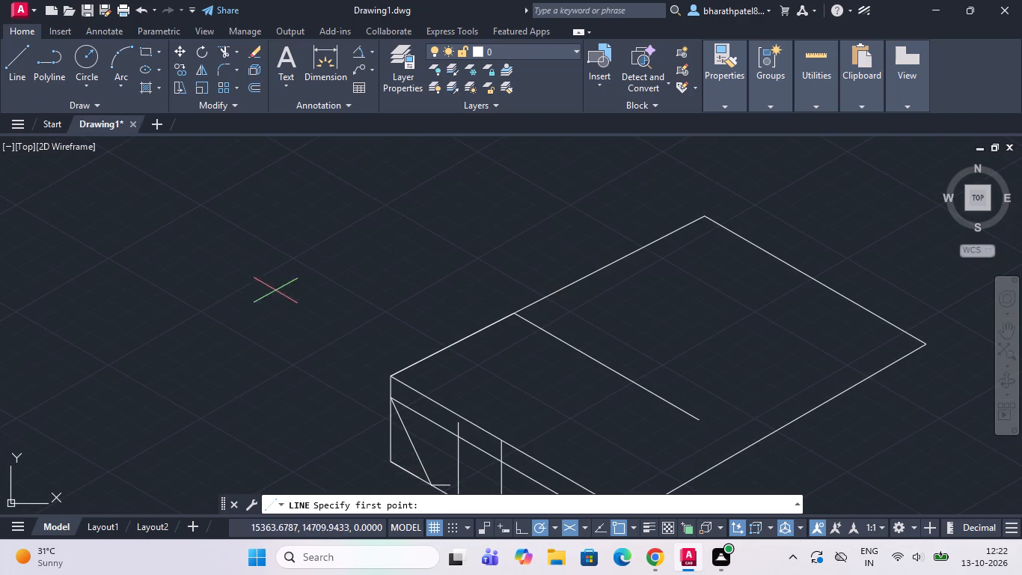
pyautogui.click(389, 378)
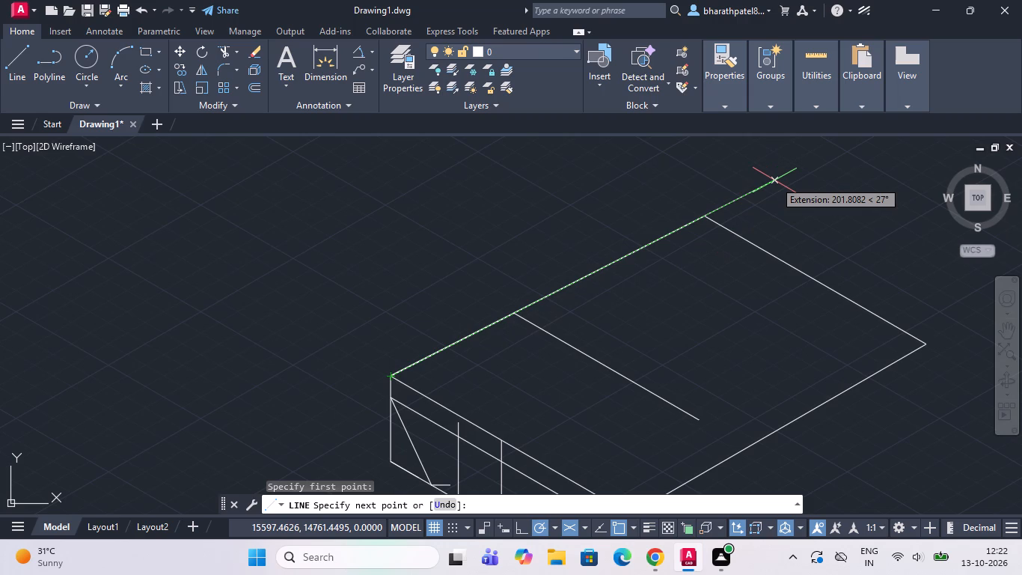
pyautogui.write('120')
pyautogui.press('Return')
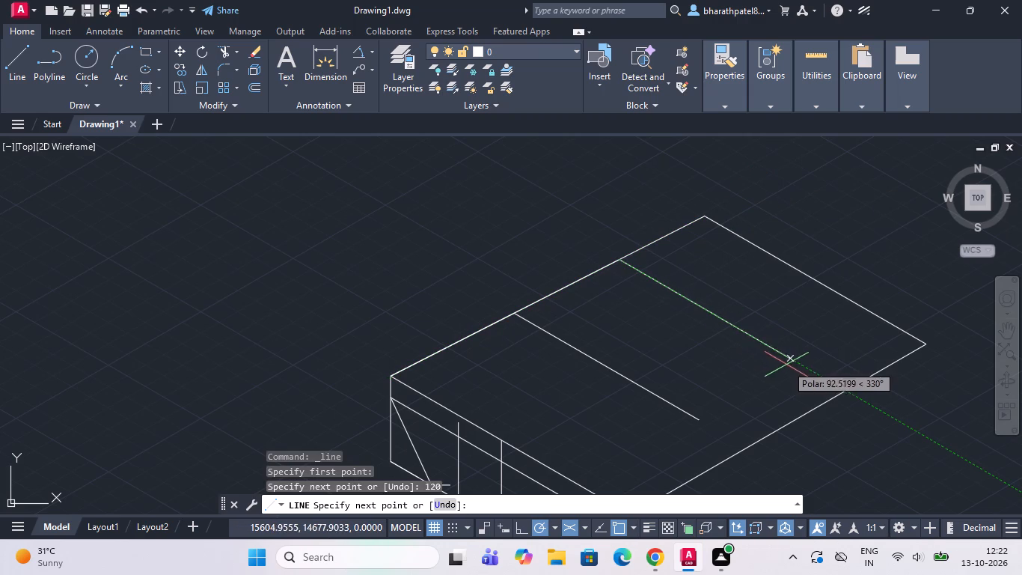
pyautogui.click(810, 376)
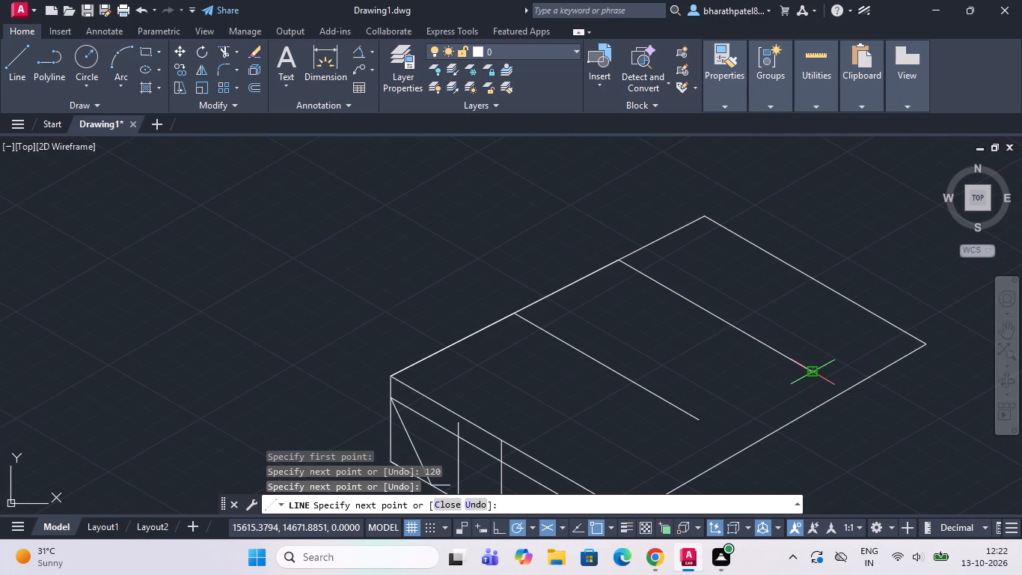
pyautogui.press('Escape')
# Draw a line at 30° across the top face from the middle vertical line's upper end, crossing both 330° lines.
pyautogui.scroll(-2, 650, 380)
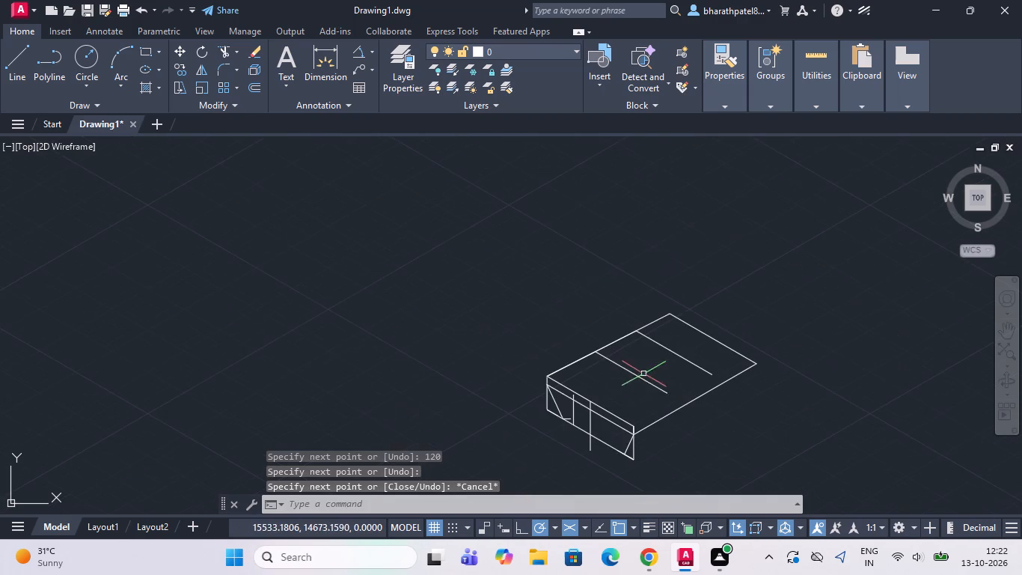
pyautogui.scroll(2, 649, 433)
pyautogui.moveTo(10, 61); pyautogui.dragTo(96, 95)
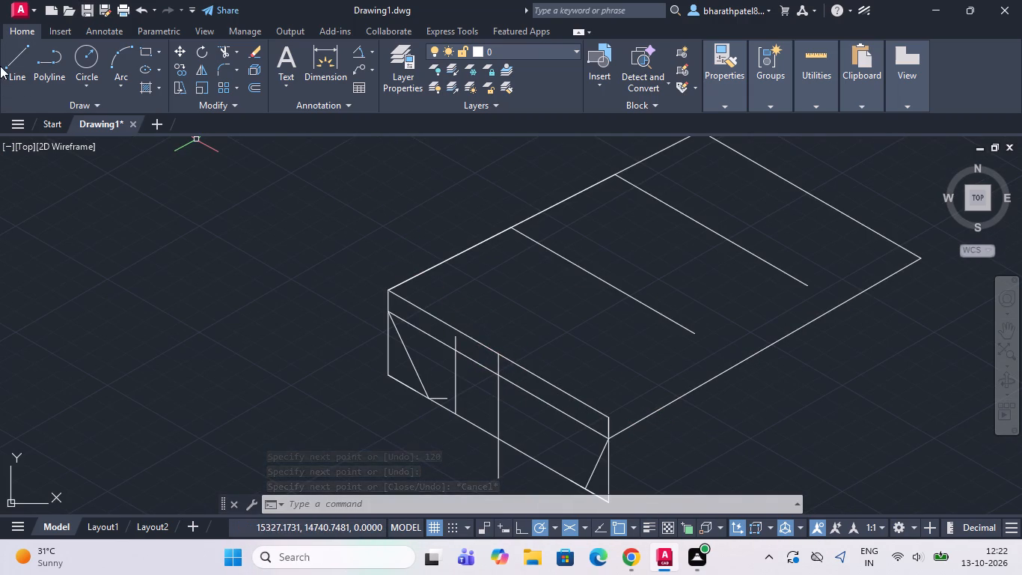
pyautogui.click(21, 68)
pyautogui.click(497, 356)
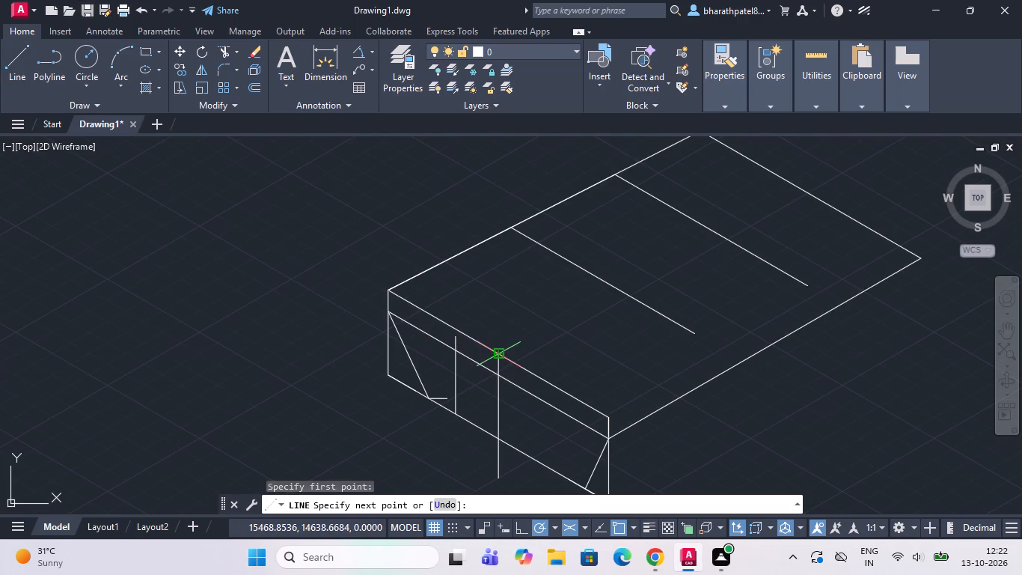
pyautogui.scroll(-3, 498, 357)
pyautogui.scroll(3, 628, 276)
pyautogui.scroll(-4, 627, 276)
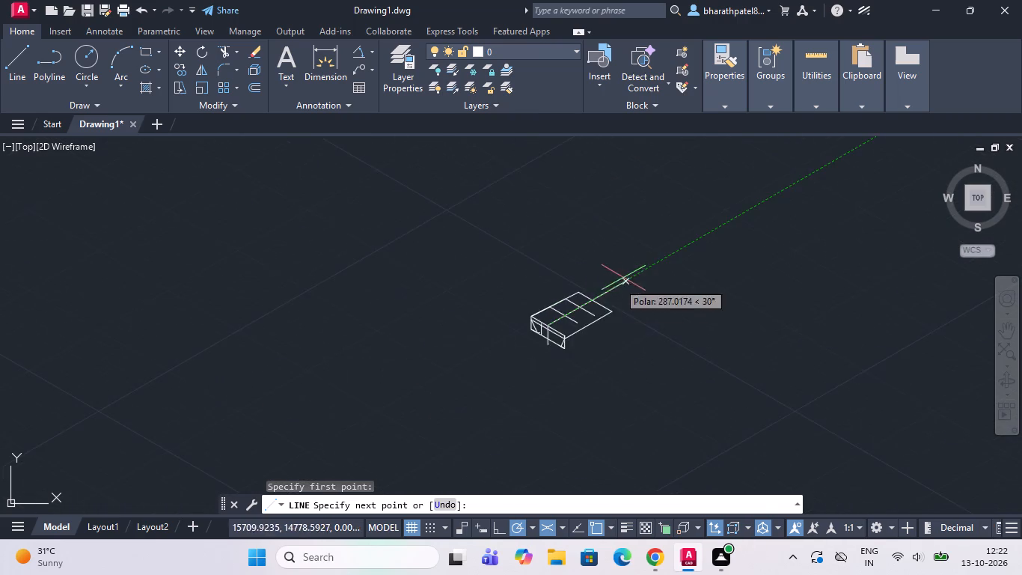
pyautogui.scroll(1, 611, 289)
pyautogui.scroll(4, 552, 339)
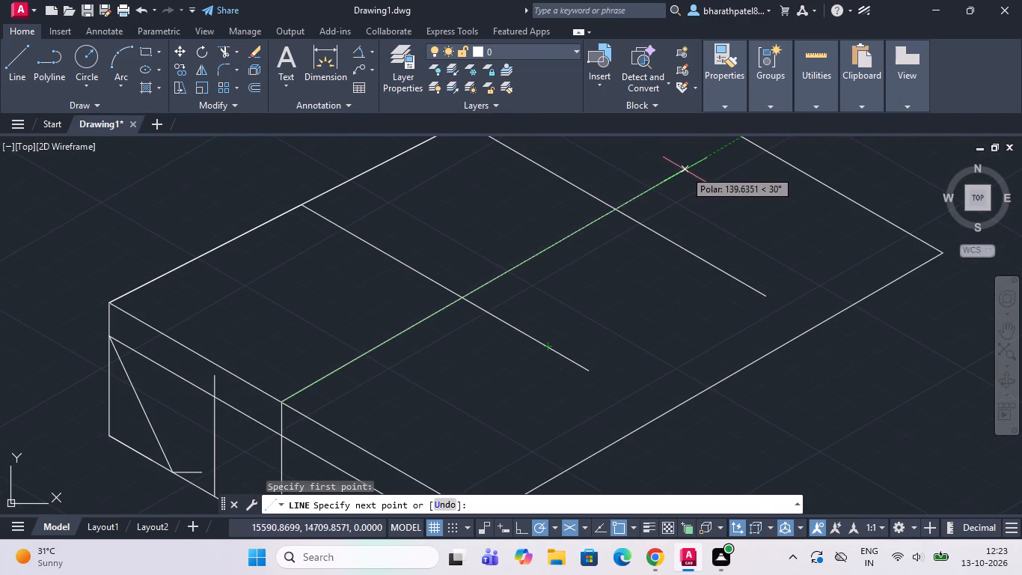
pyautogui.click(711, 154)
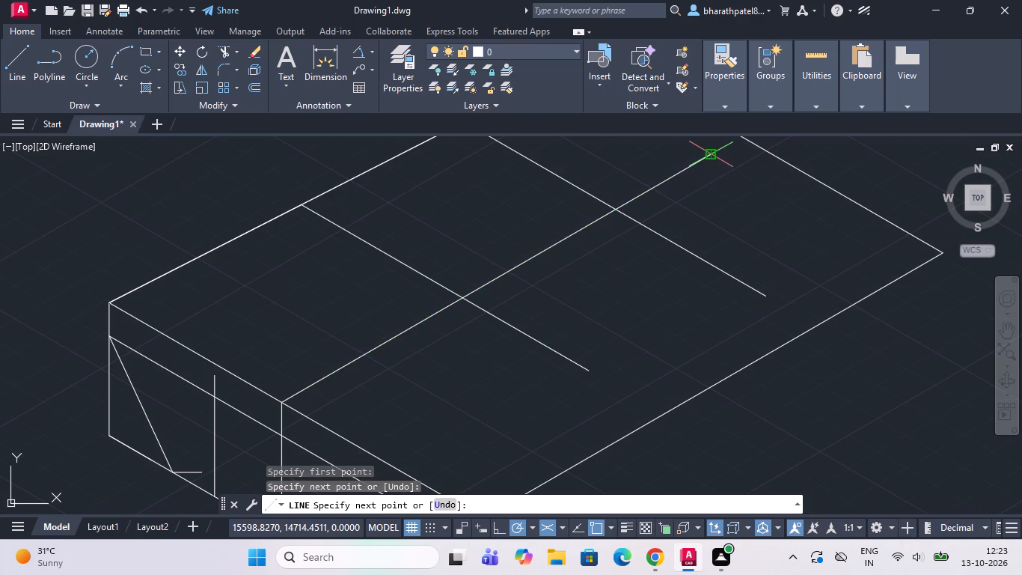
pyautogui.press('Escape')
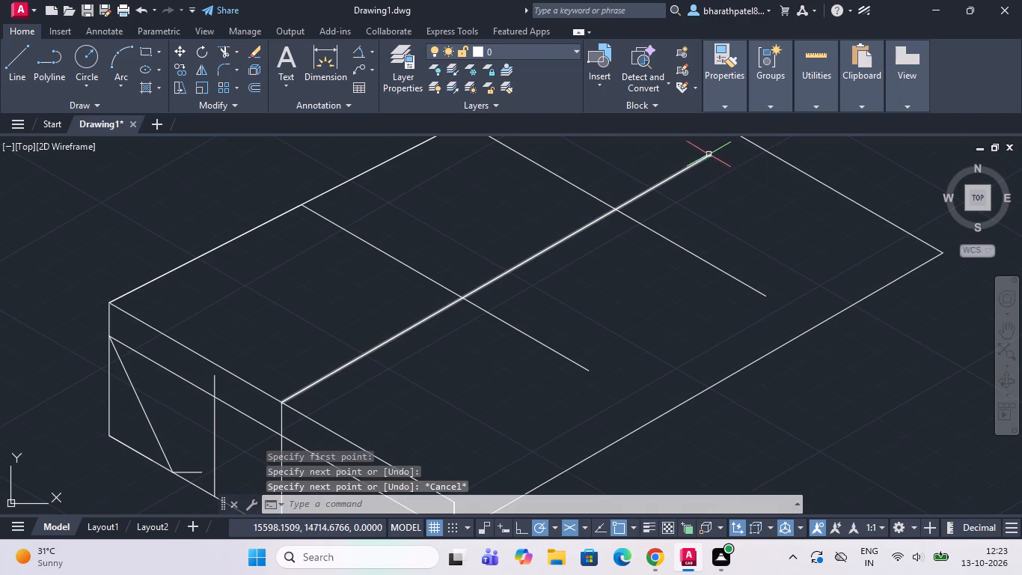
# Draw an isocircle of diameter 70 centred where the 30° line crosses the 330° line set 65 from the corner.
pyautogui.scroll(-1, 759, 299)
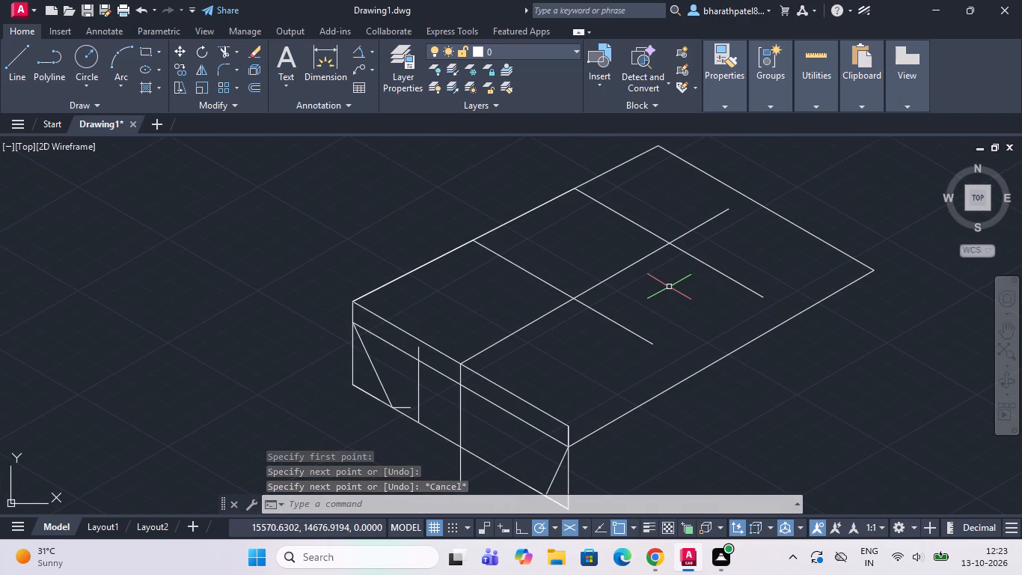
pyautogui.scroll(2, 655, 288)
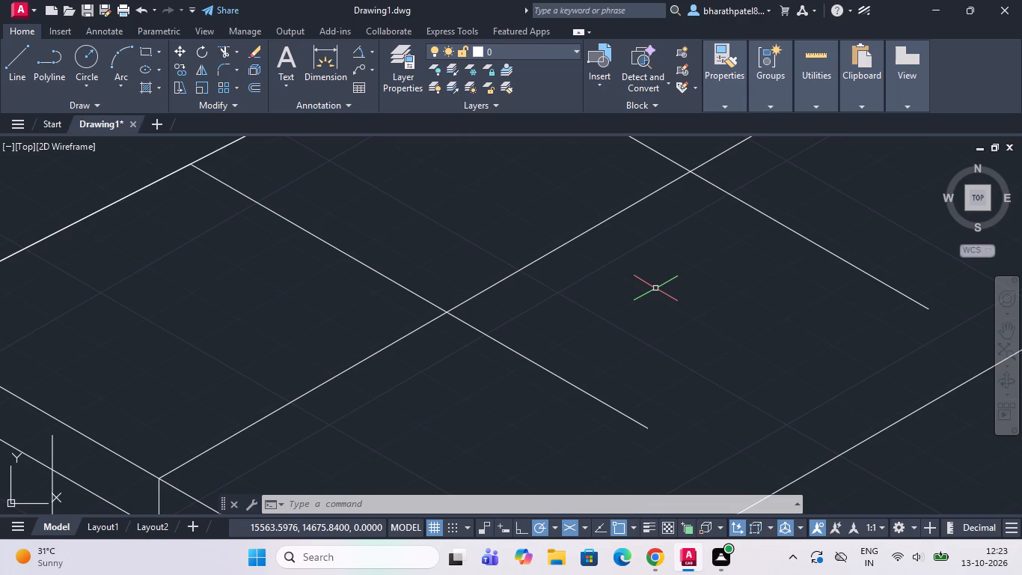
pyautogui.scroll(-1, 655, 288)
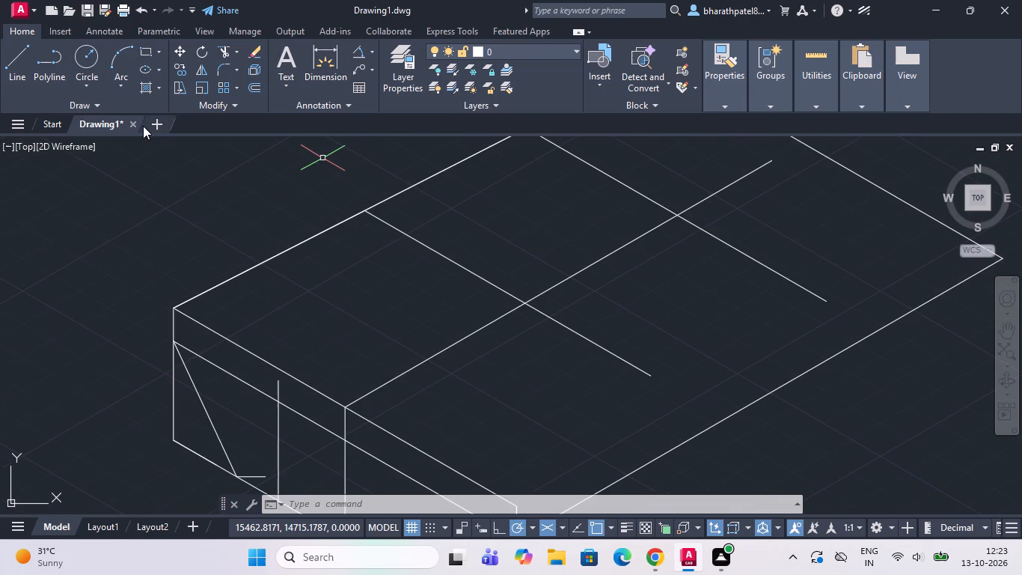
pyautogui.write('ell')
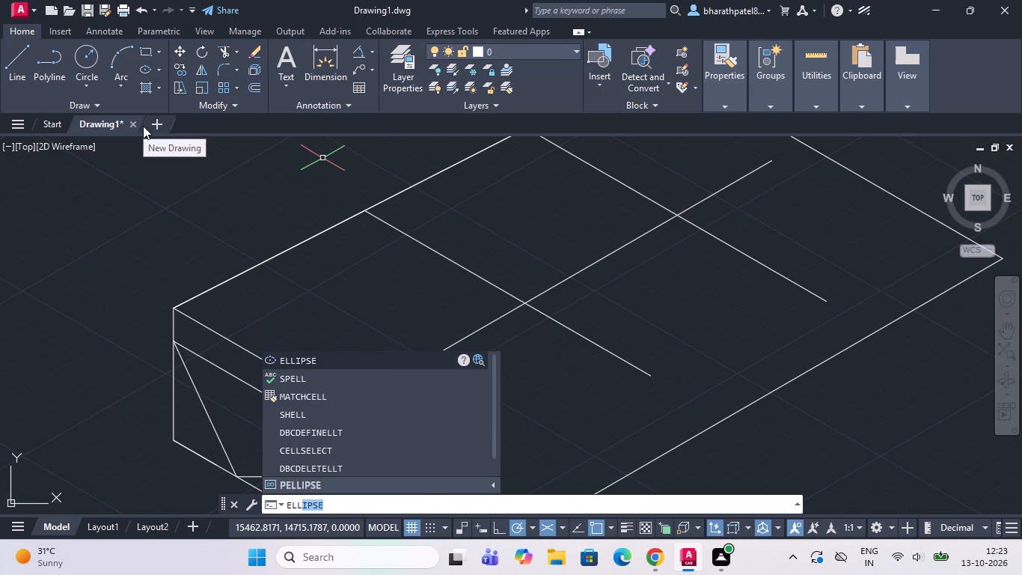
pyautogui.press('Return')
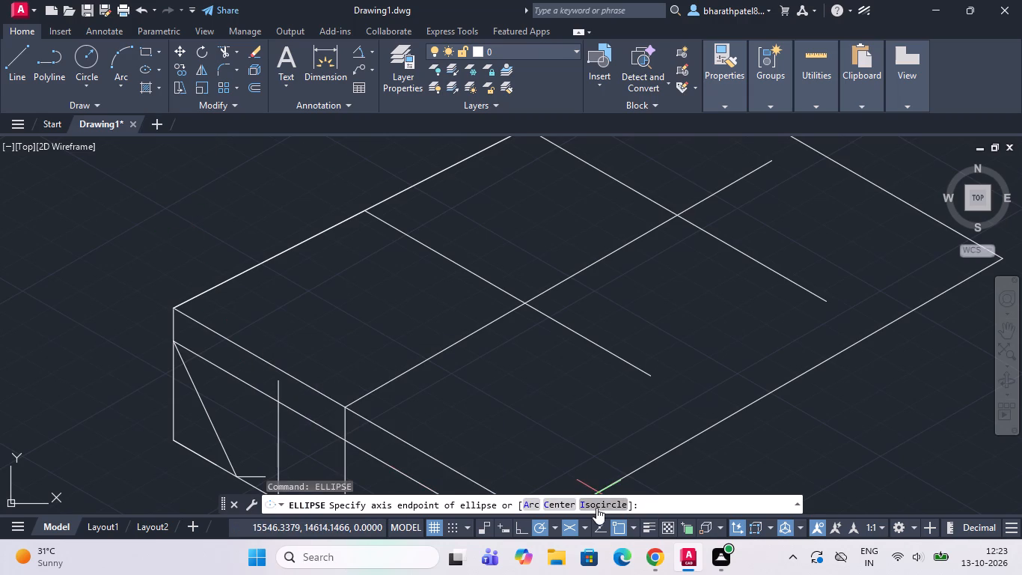
pyautogui.click(596, 508)
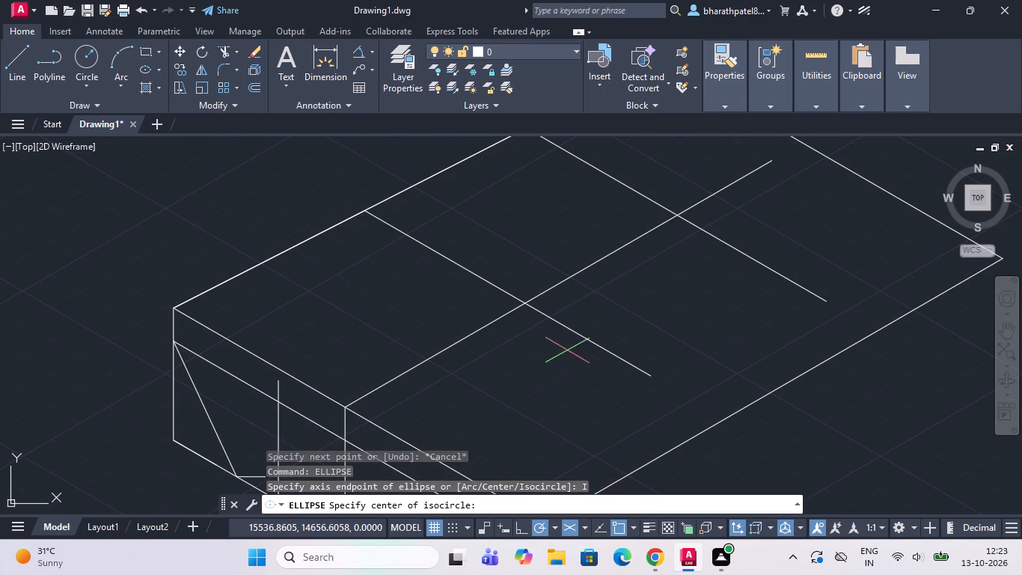
pyautogui.moveTo(522, 305); pyautogui.dragTo(563, 326)
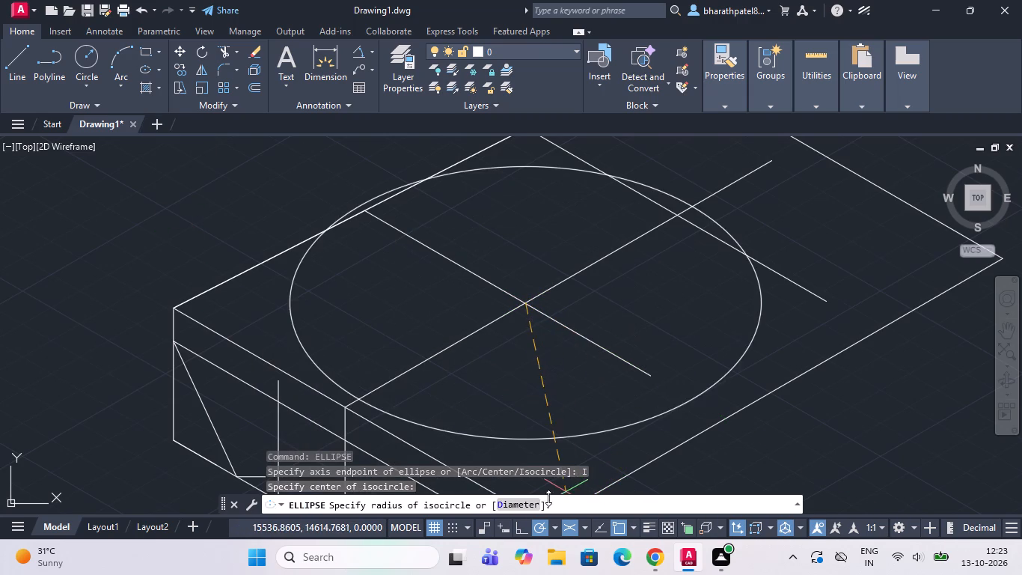
pyautogui.click(526, 507)
pyautogui.write('70')
pyautogui.press('Return')
# Draw an isocircle of diameter 70 centred where the 30° line crosses the 330° line set 120 from the corner.
pyautogui.scroll(-2, 508, 323)
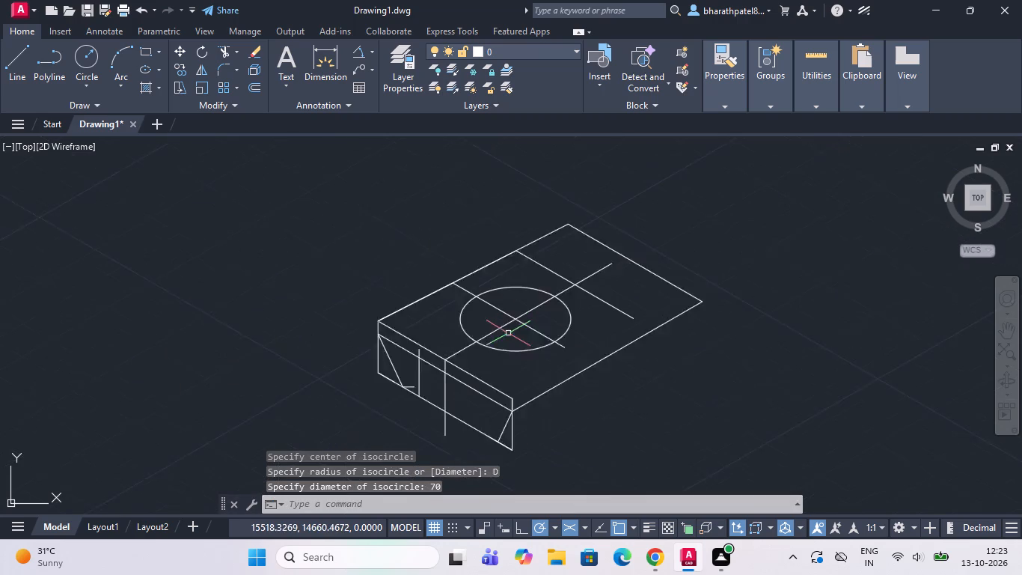
pyautogui.scroll(-1, 508, 333)
pyautogui.scroll(2, 589, 329)
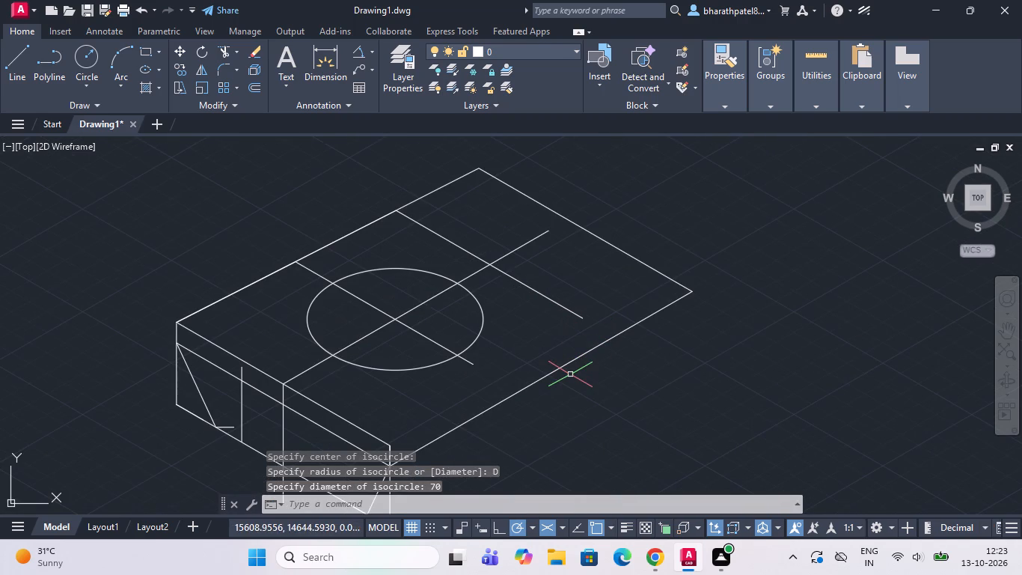
pyautogui.write('ell')
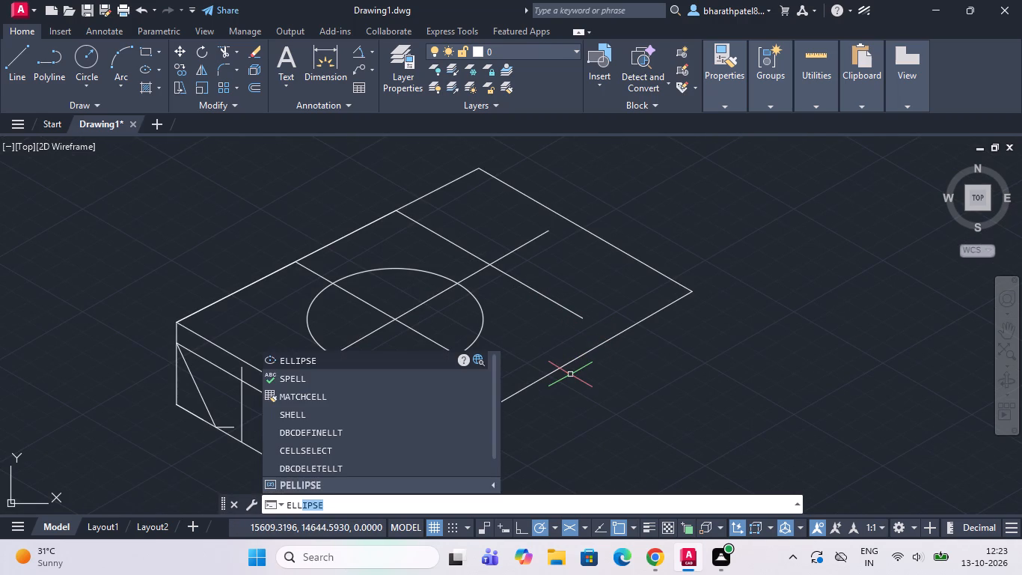
pyautogui.press('Return')
pyautogui.click(584, 502)
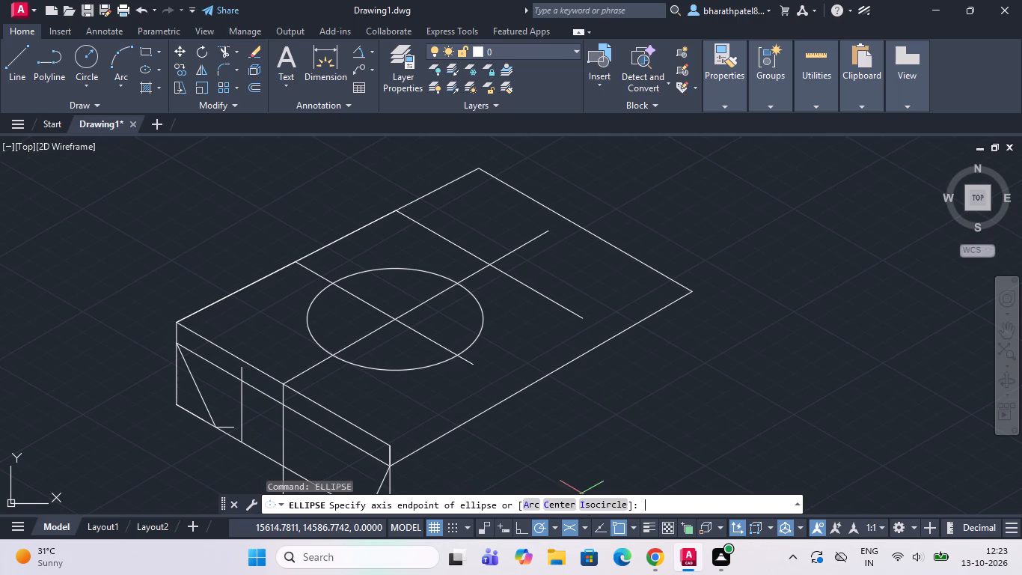
pyautogui.moveTo(491, 266); pyautogui.dragTo(502, 270)
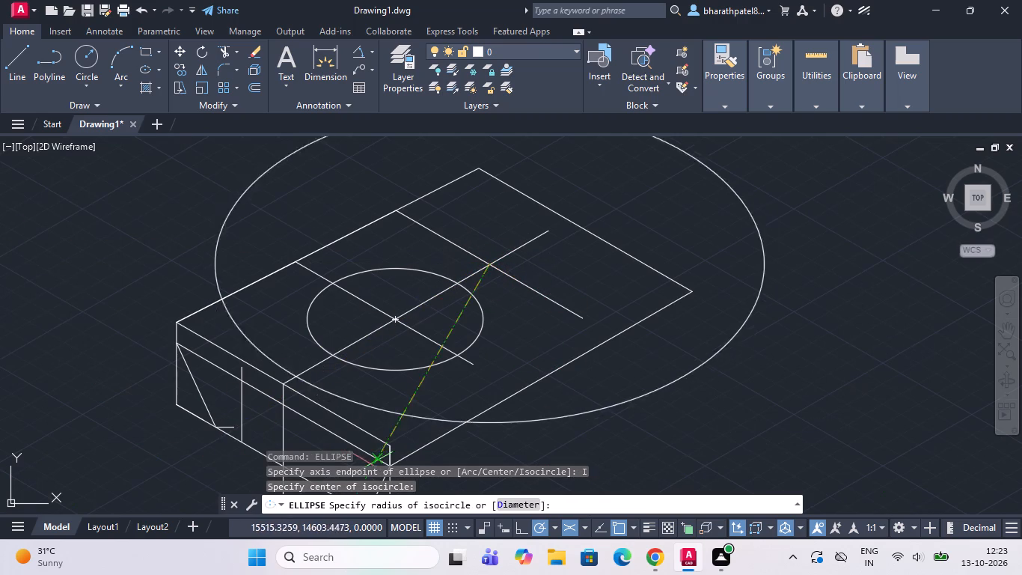
pyautogui.click(499, 501)
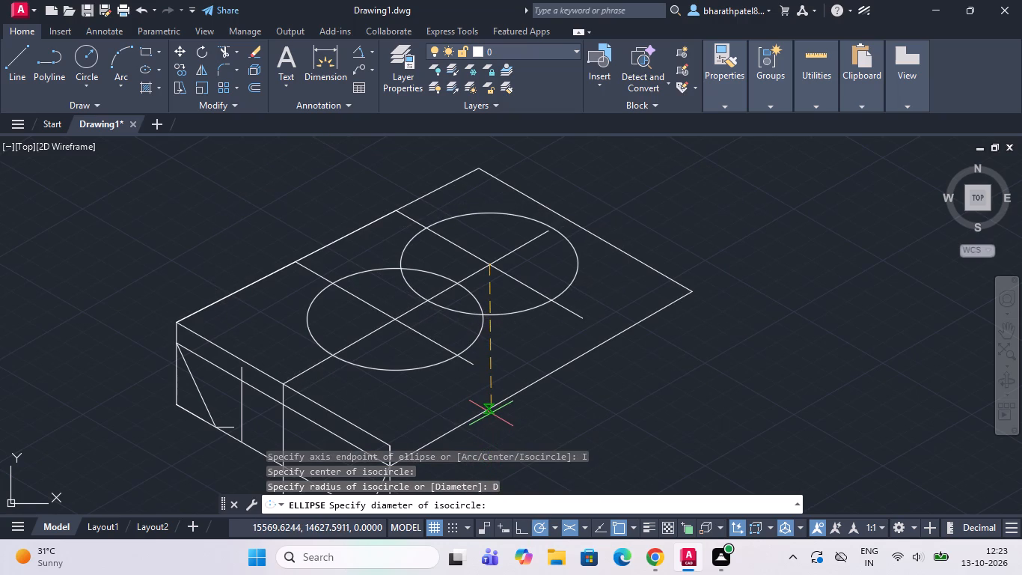
pyautogui.write('70')
pyautogui.press('Return')
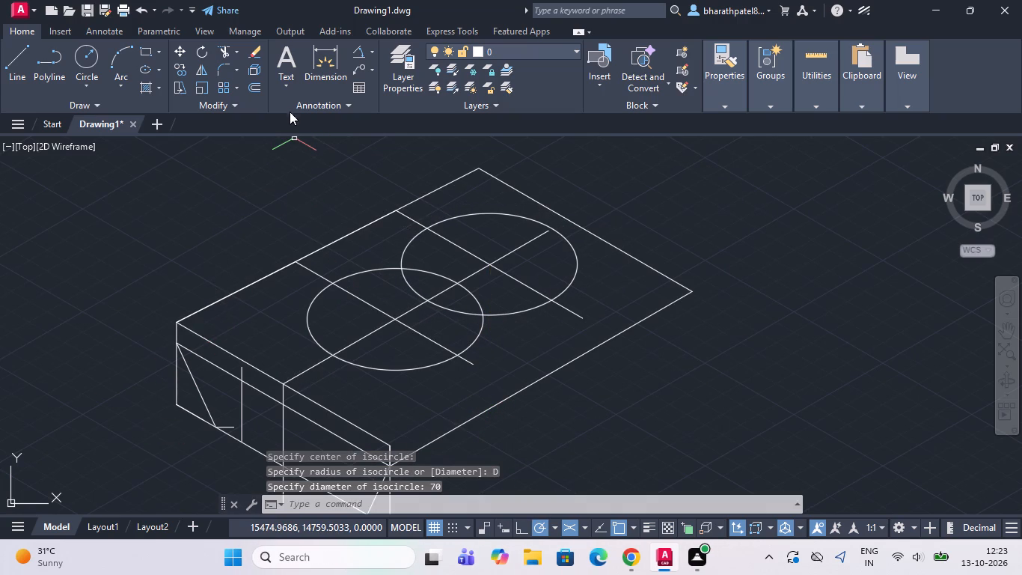
# Draw a line joining the two isocircles on their rear side, between the points where the 330° lines cross them.
pyautogui.click(16, 58)
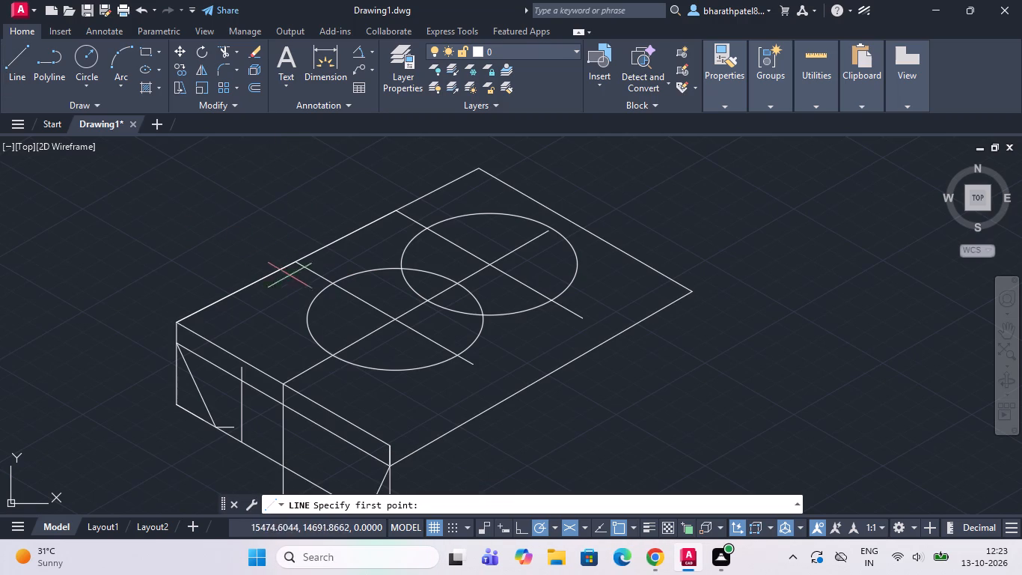
pyautogui.click(335, 283)
pyautogui.scroll(2, 453, 213)
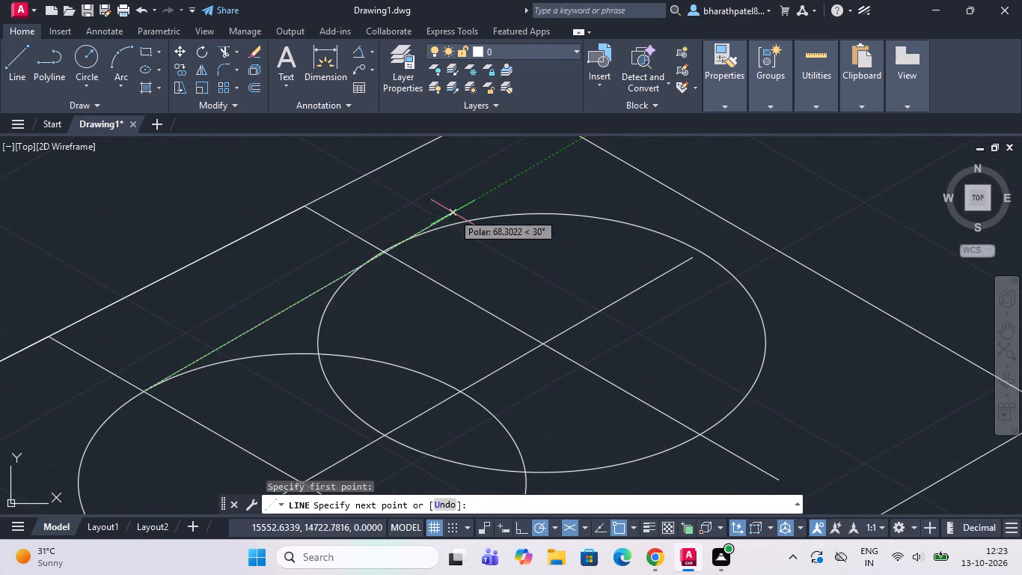
pyautogui.click(381, 255)
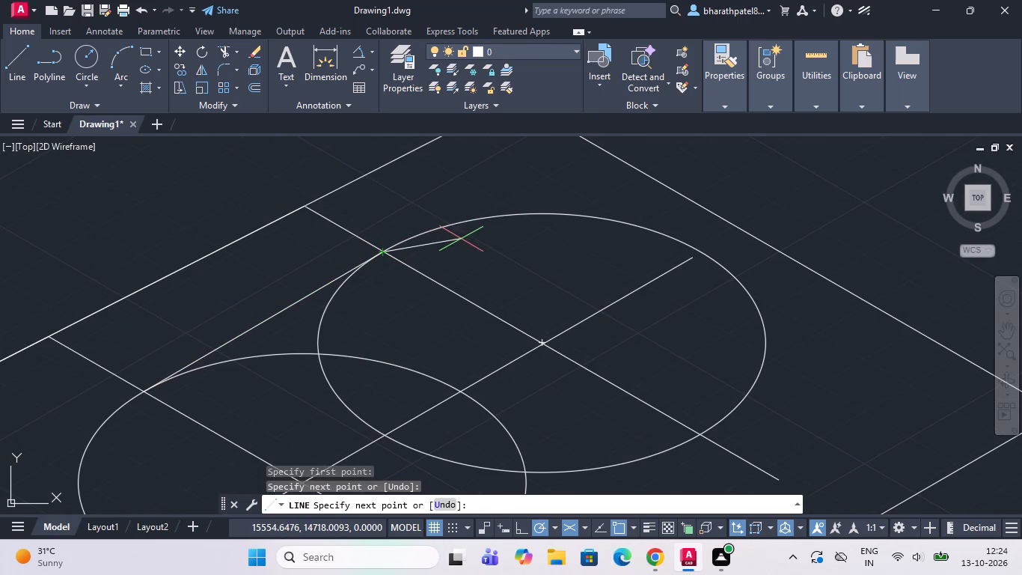
pyautogui.press('Escape')
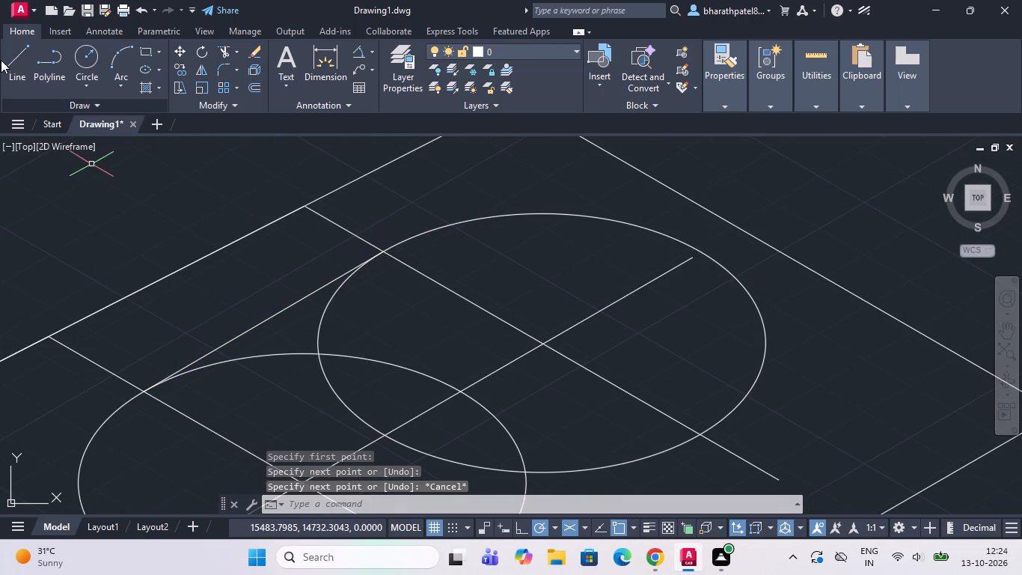
# Draw a line joining the two isocircles on their front side, between the points where the 330° lines cross them.
pyautogui.click(13, 54)
pyautogui.scroll(-2, 114, 112)
pyautogui.scroll(-3, 302, 192)
pyautogui.scroll(2, 374, 353)
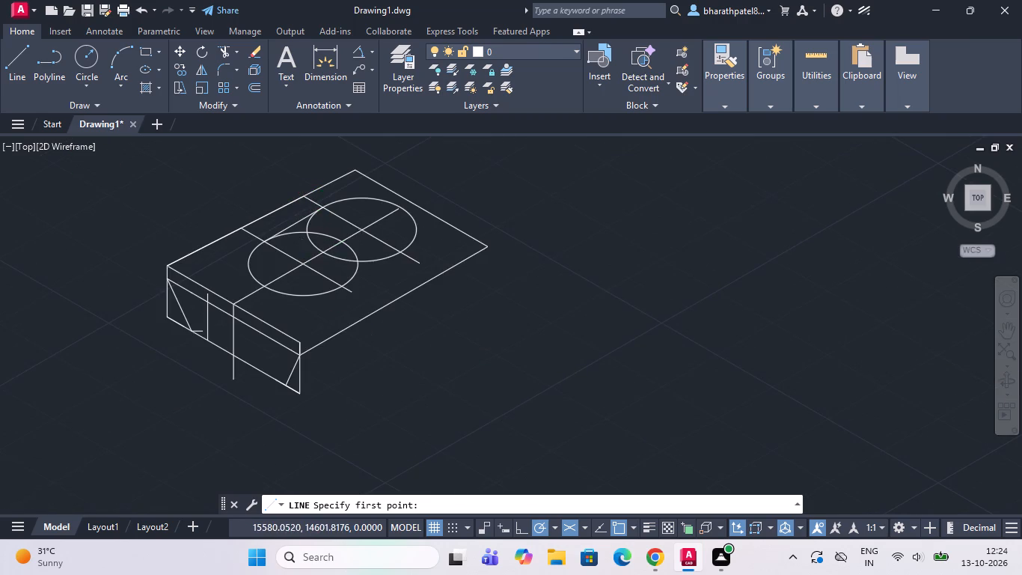
pyautogui.scroll(-1, 367, 334)
pyautogui.scroll(2, 334, 142)
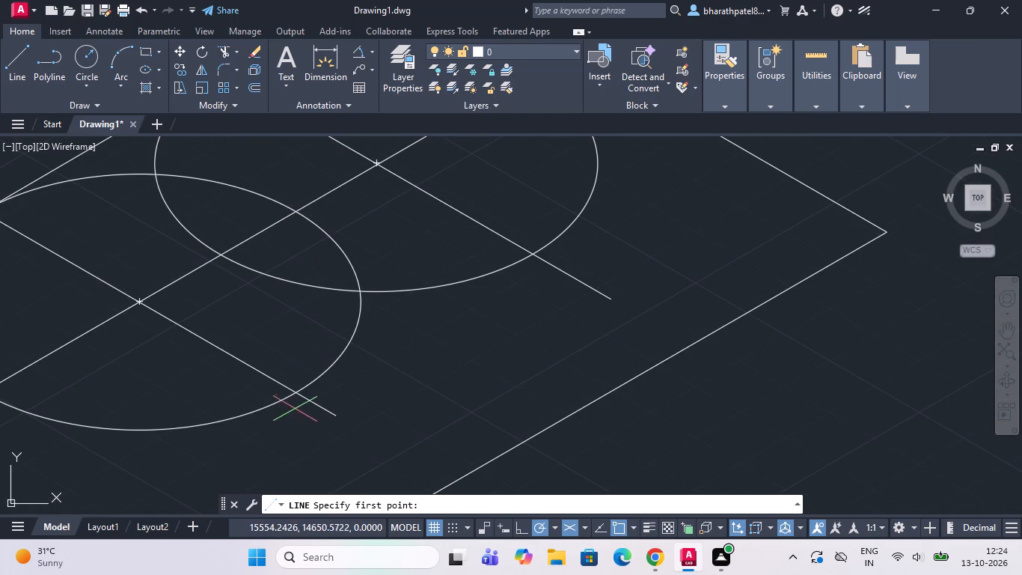
pyautogui.click(295, 391)
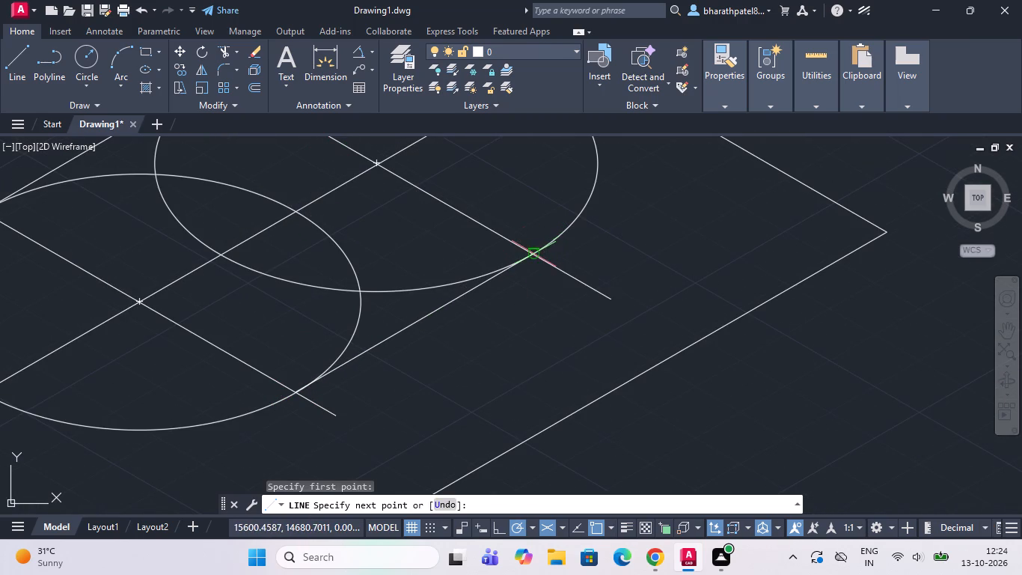
pyautogui.click(535, 251)
pyautogui.press('Escape')
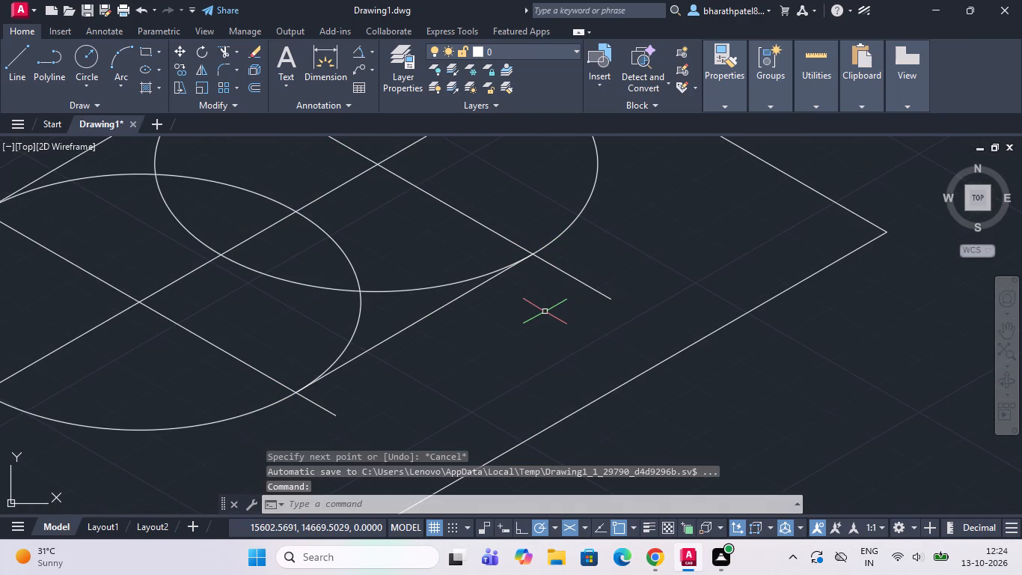
# Trim the inner arcs of both isocircles between the two connecting lines, leaving a single slot outline.
pyautogui.click(222, 56)
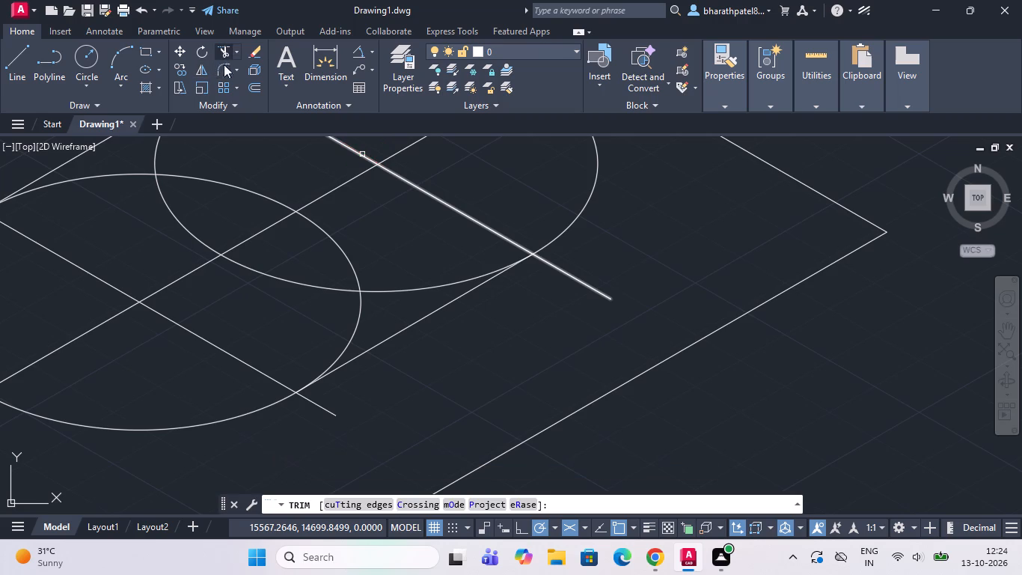
pyautogui.moveTo(378, 254); pyautogui.dragTo(310, 332)
pyautogui.scroll(-3, 340, 311)
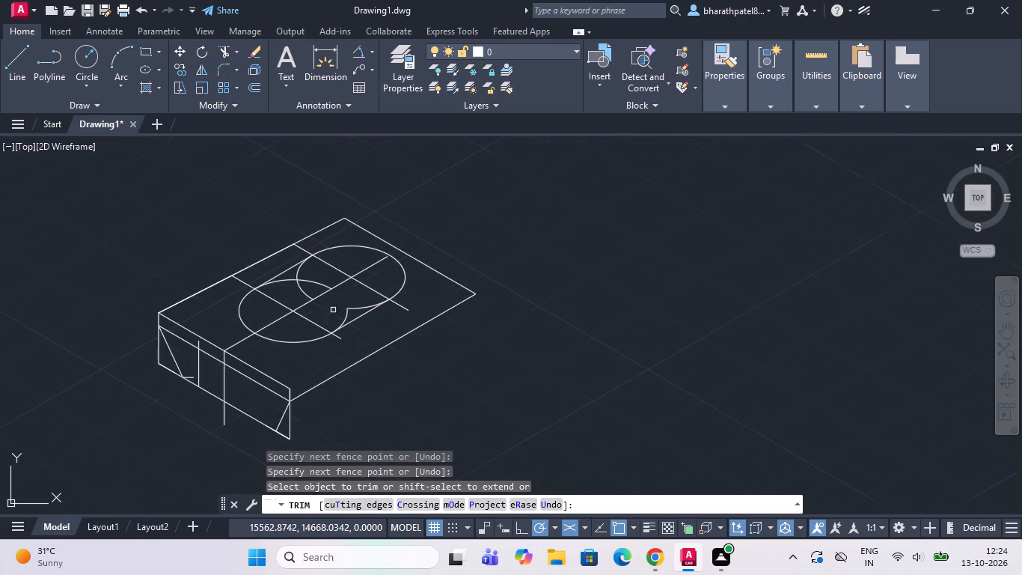
pyautogui.scroll(2, 310, 270)
pyautogui.moveTo(310, 276); pyautogui.dragTo(278, 338)
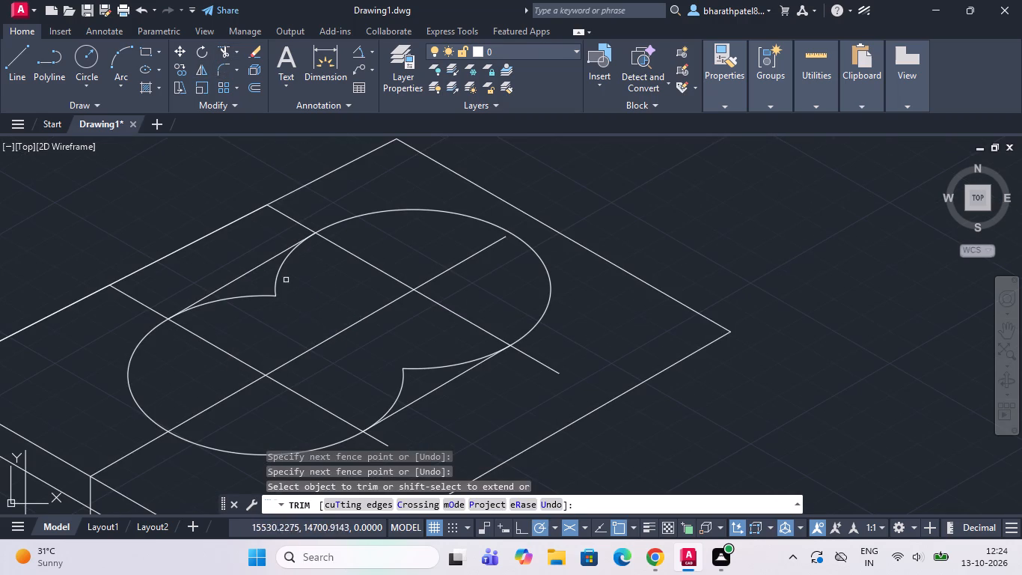
pyautogui.moveTo(287, 276); pyautogui.dragTo(245, 311)
pyautogui.scroll(1, 378, 396)
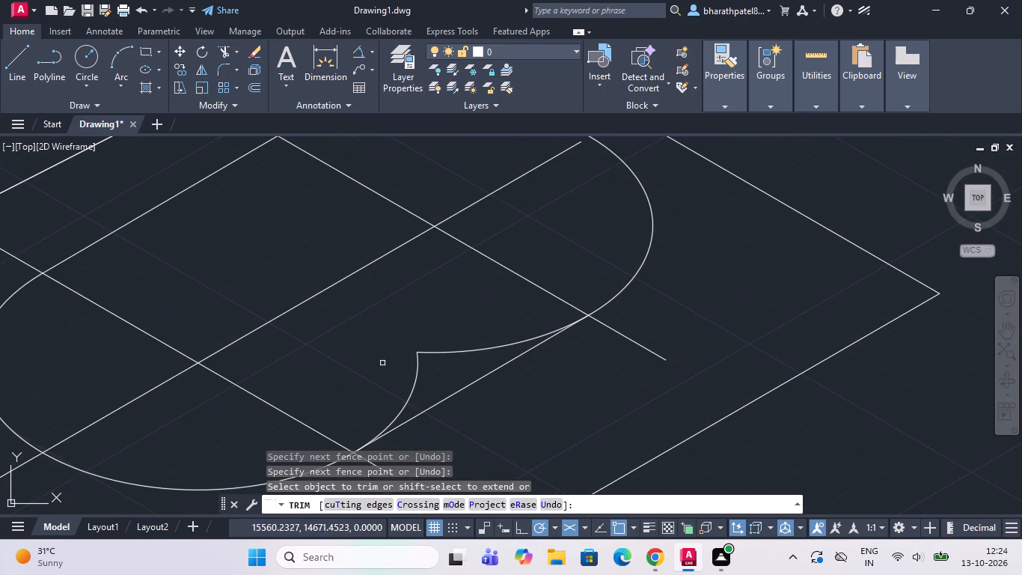
pyautogui.moveTo(459, 342); pyautogui.dragTo(377, 383)
pyautogui.scroll(-2, 405, 320)
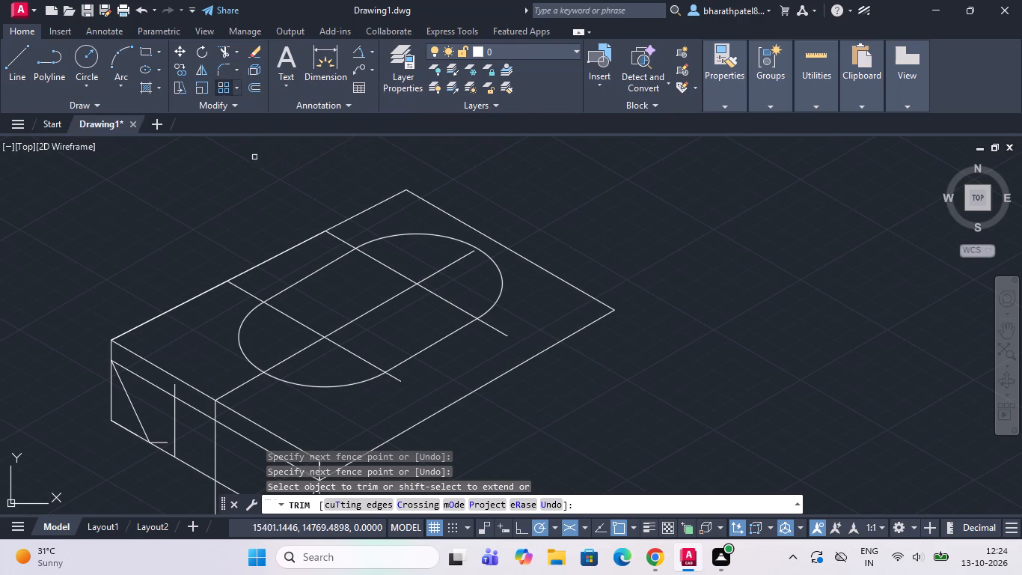
pyautogui.press('Escape')
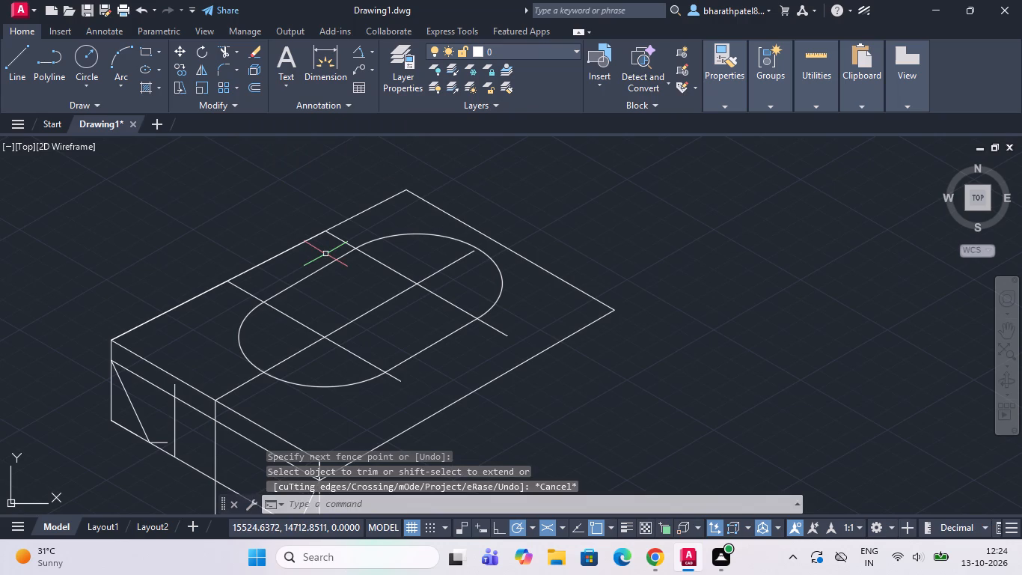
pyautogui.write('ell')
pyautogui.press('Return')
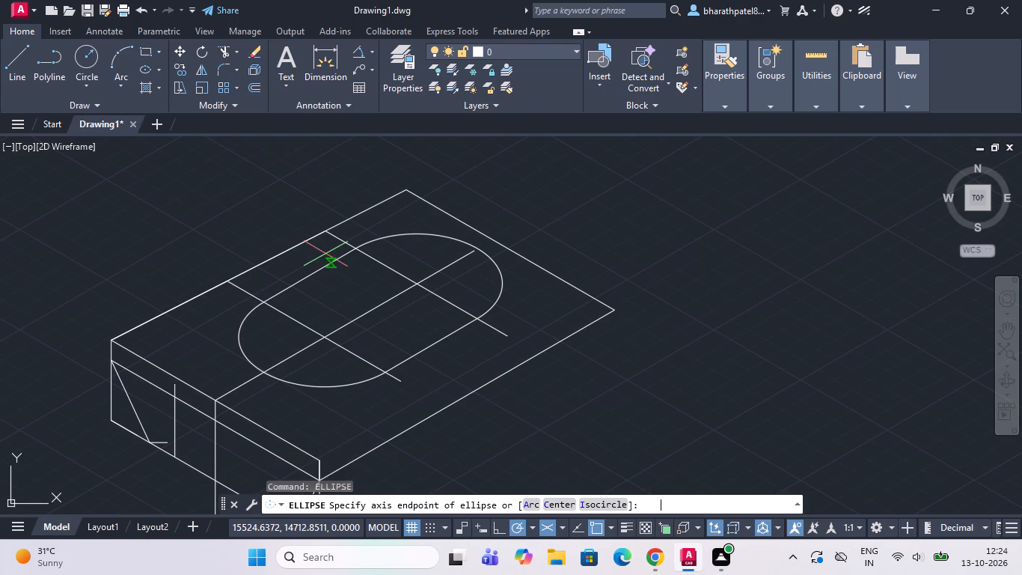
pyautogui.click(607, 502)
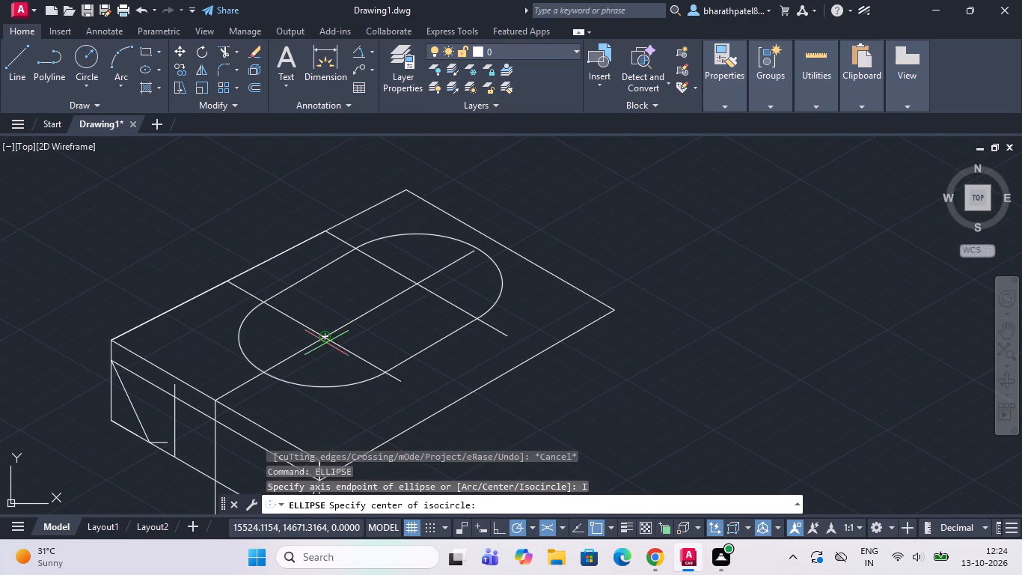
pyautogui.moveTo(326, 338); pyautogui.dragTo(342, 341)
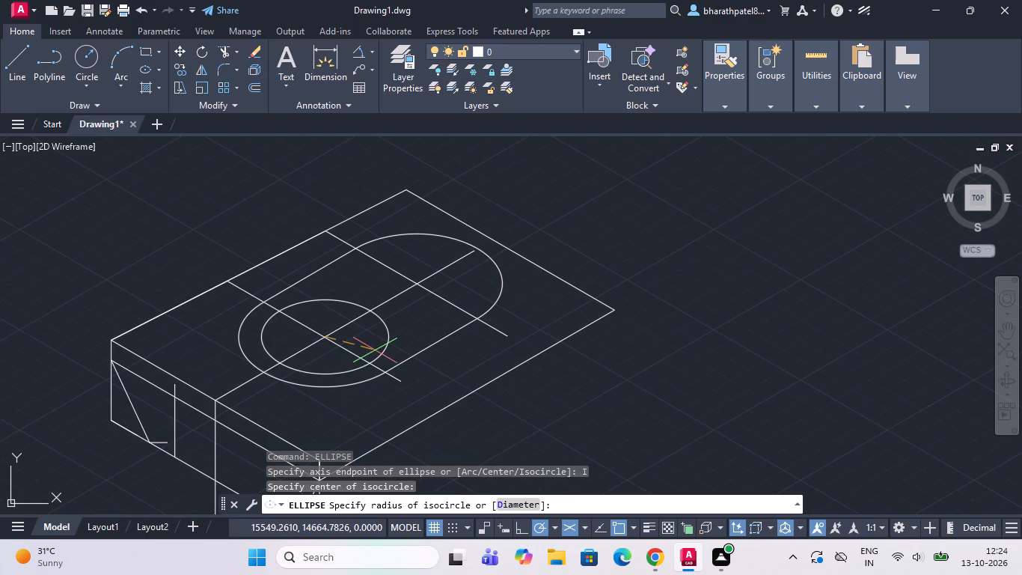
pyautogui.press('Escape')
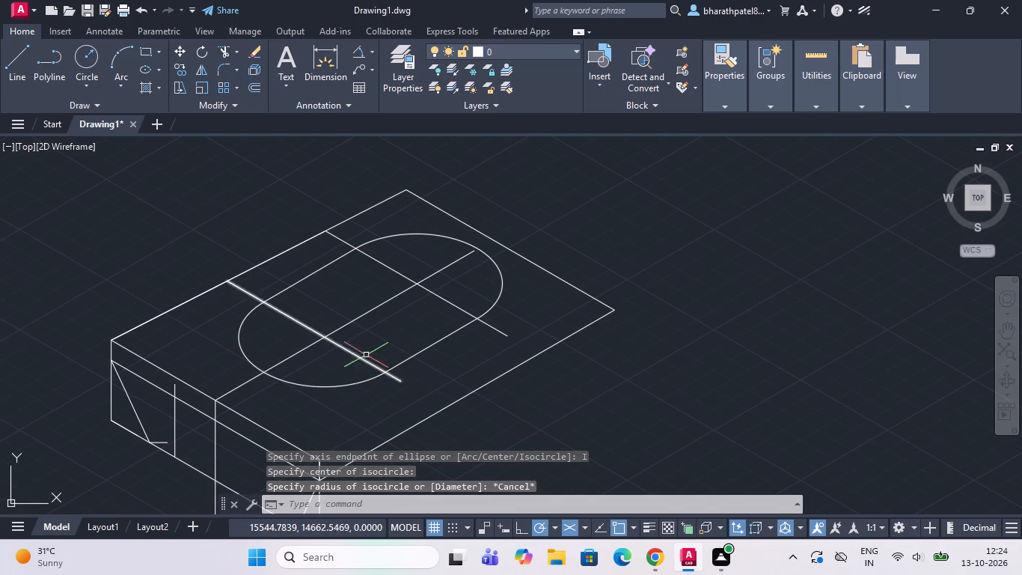
# Join the slot outline's two end arcs and two straight sides with the Join command.
pyautogui.moveTo(332, 386); pyautogui.dragTo(337, 387)
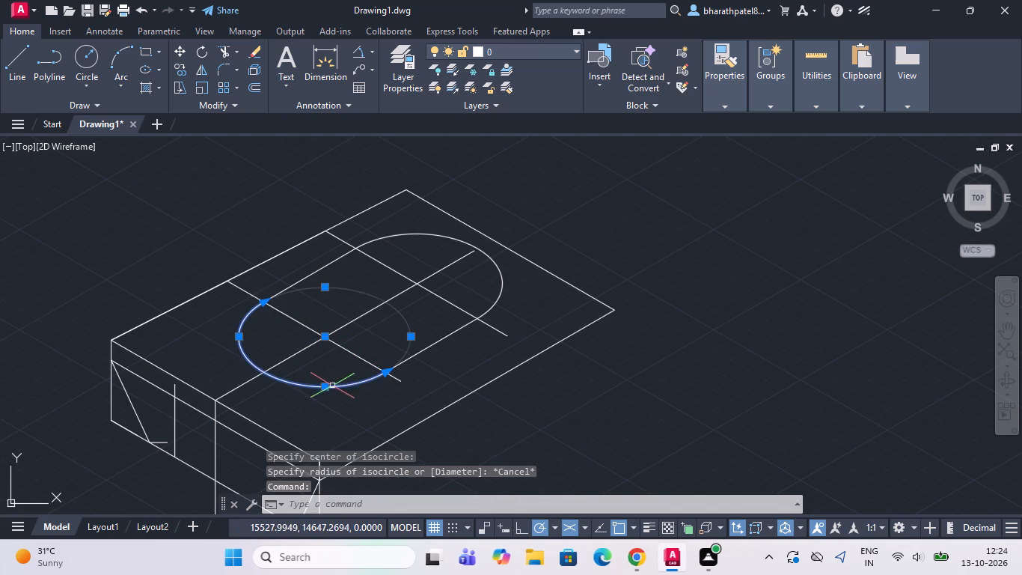
pyautogui.moveTo(337, 387); pyautogui.dragTo(353, 387)
pyautogui.click(436, 342)
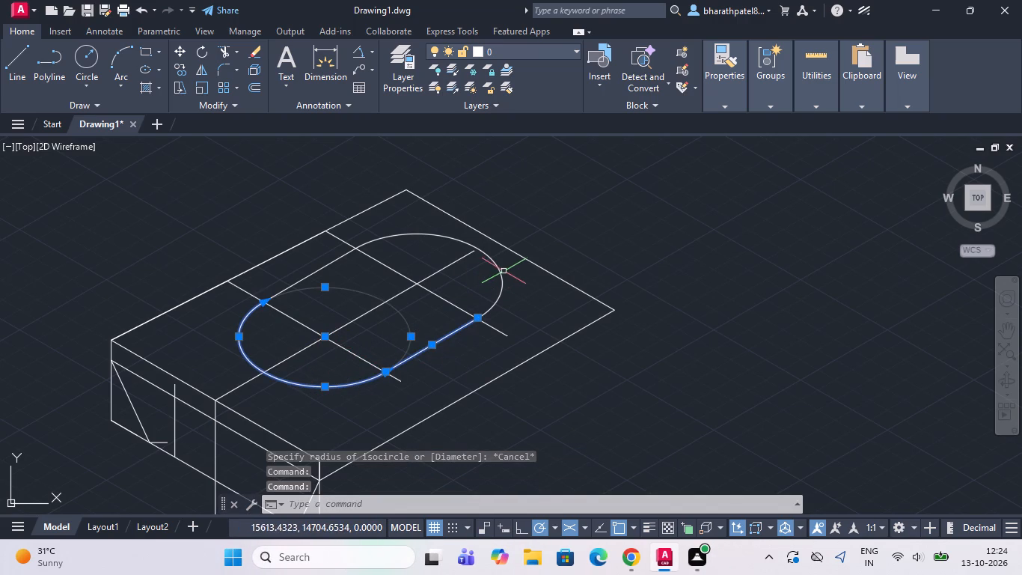
pyautogui.click(501, 273)
pyautogui.click(315, 273)
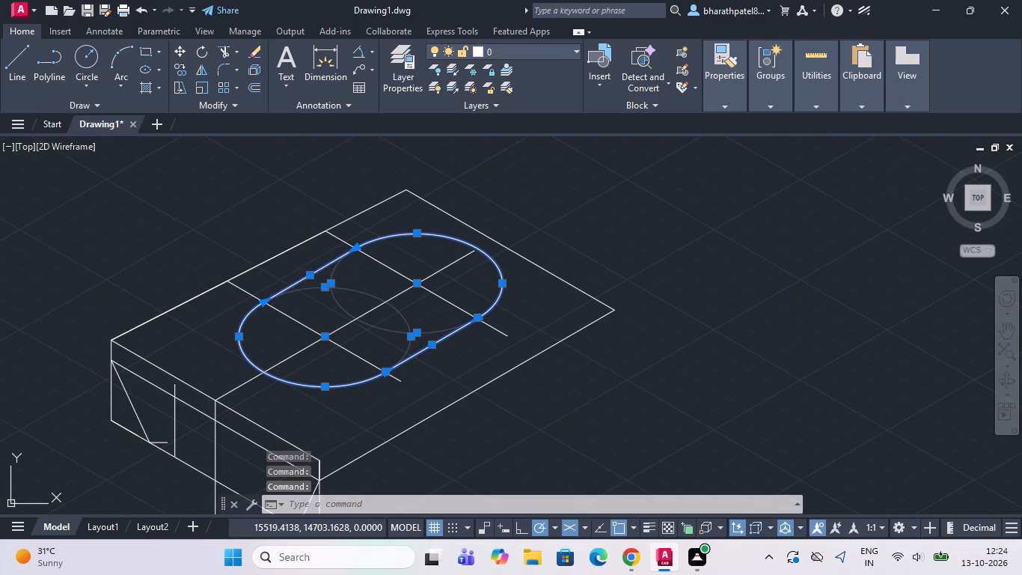
pyautogui.press('j')
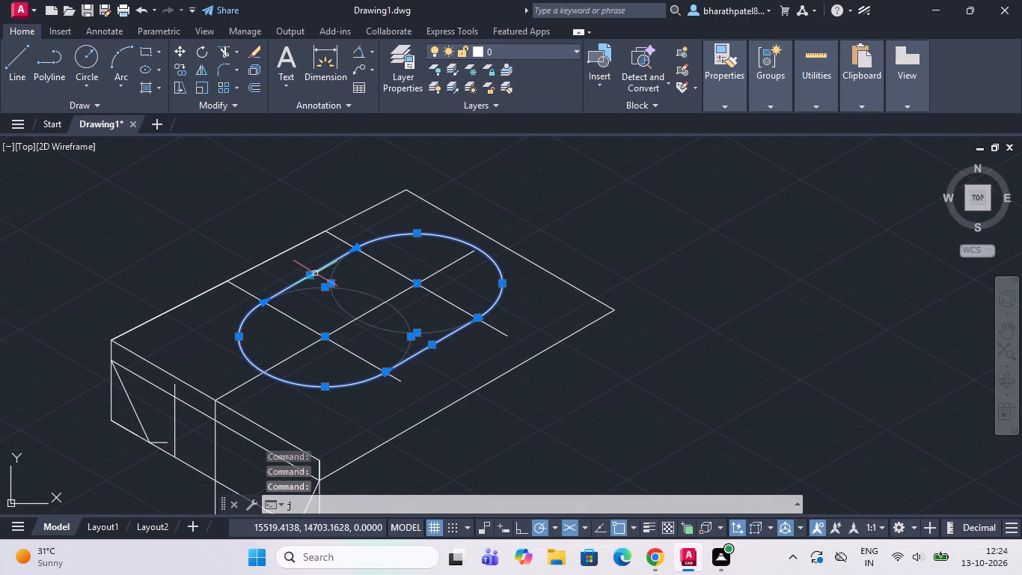
pyautogui.press('Return')
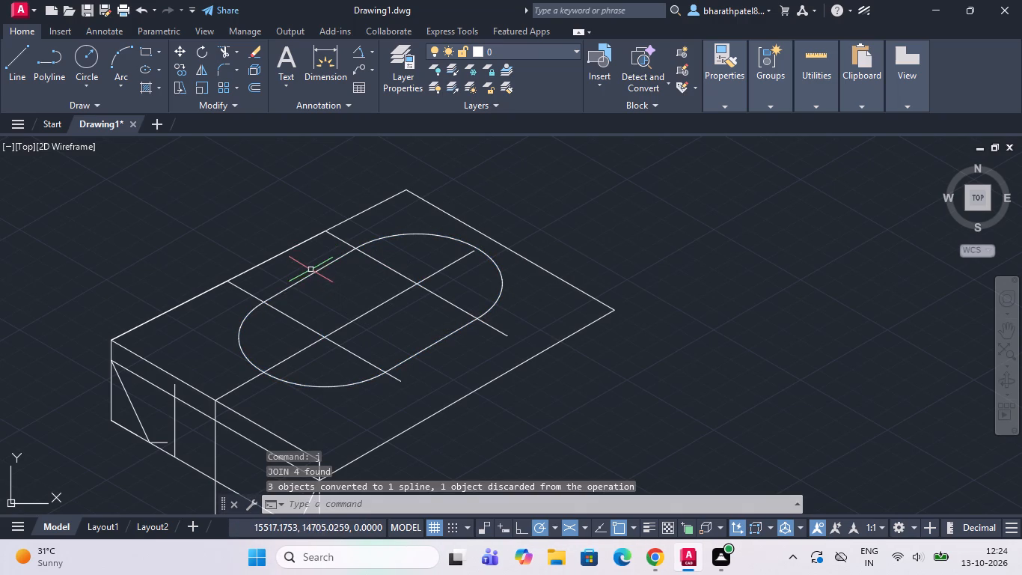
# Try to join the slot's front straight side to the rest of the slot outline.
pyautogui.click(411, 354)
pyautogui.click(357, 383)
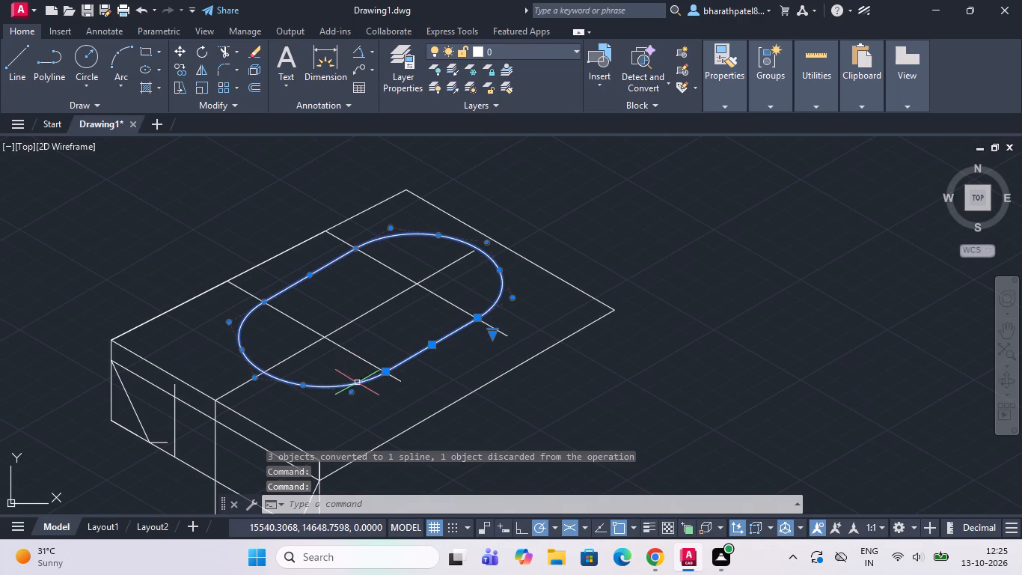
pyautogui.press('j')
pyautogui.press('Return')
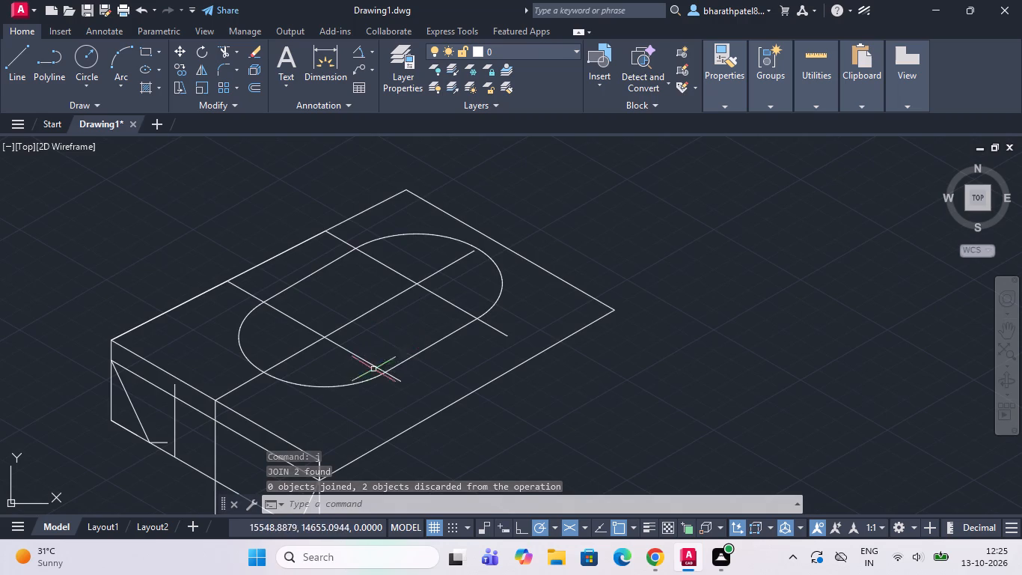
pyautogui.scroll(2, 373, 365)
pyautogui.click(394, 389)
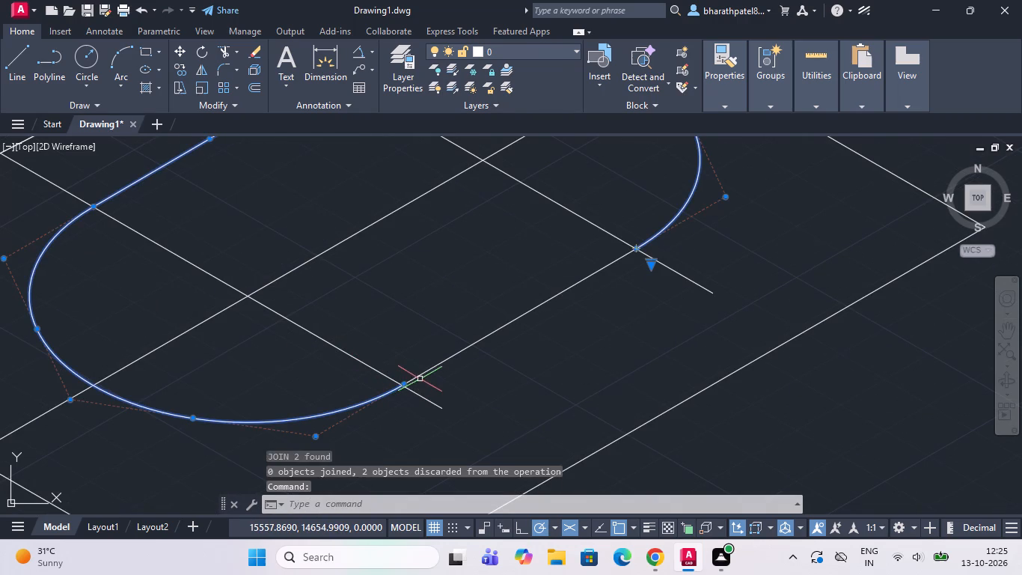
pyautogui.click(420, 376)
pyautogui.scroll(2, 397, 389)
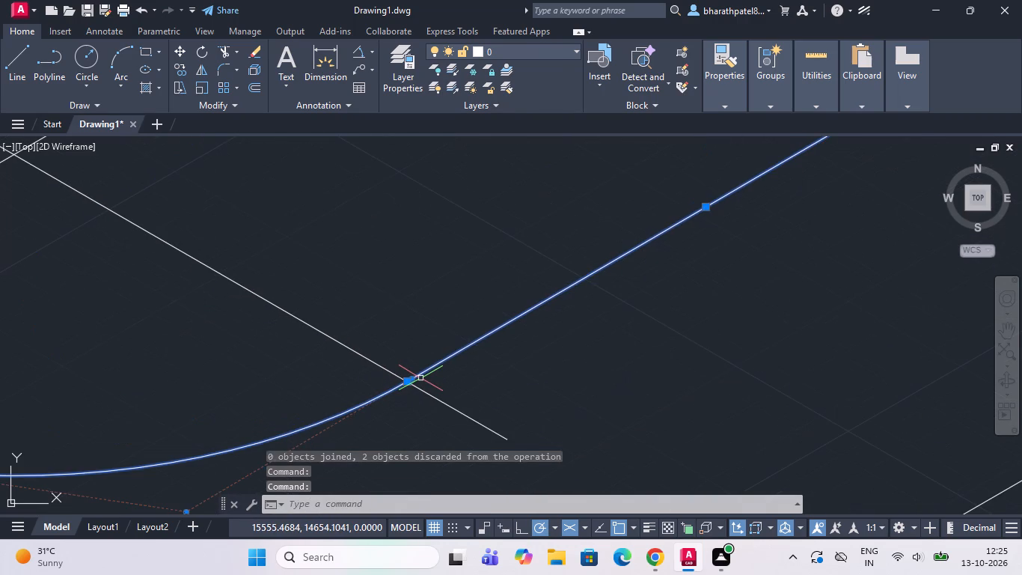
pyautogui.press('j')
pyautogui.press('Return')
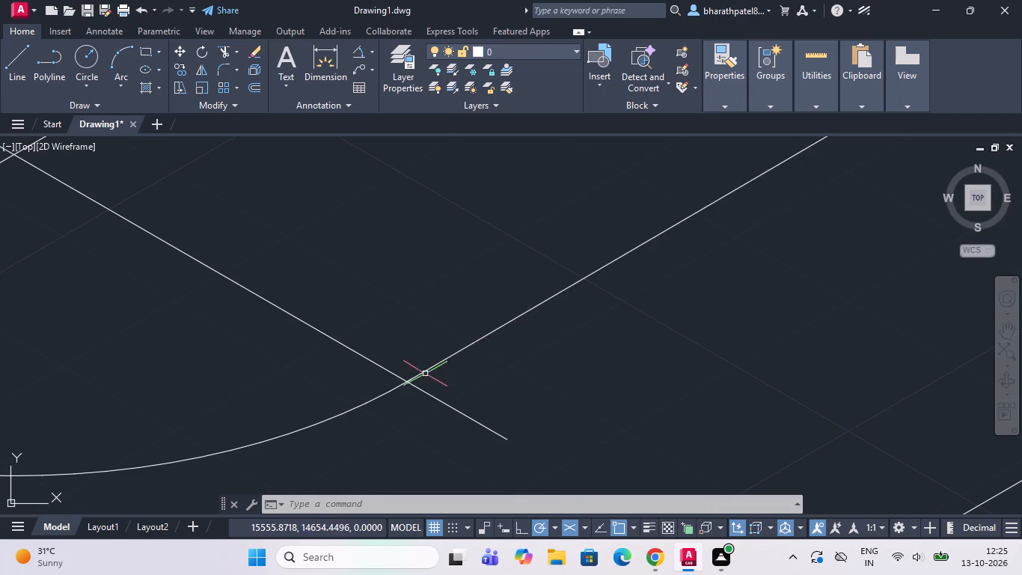
# Draw a helper line just inside the slot, parallel to its front straight side and crossing both 330° lines.
pyautogui.scroll(3, 416, 377)
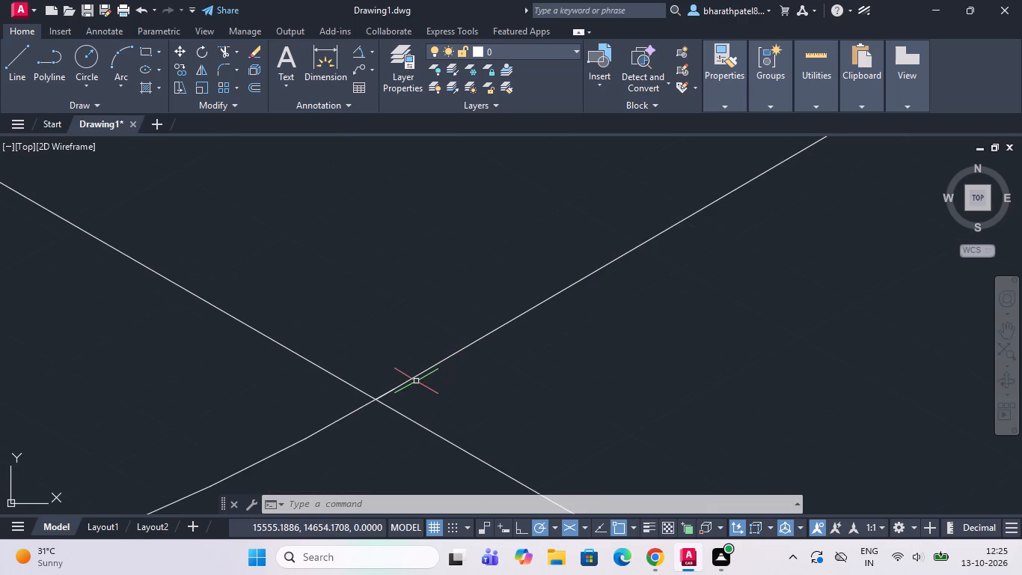
pyautogui.scroll(-6, 381, 367)
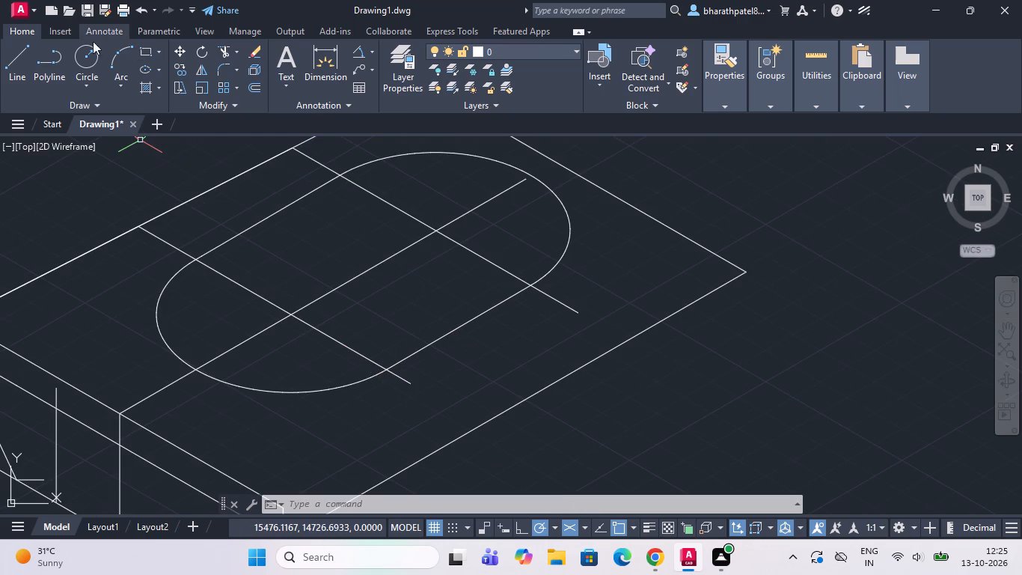
pyautogui.moveTo(17, 55); pyautogui.dragTo(26, 61)
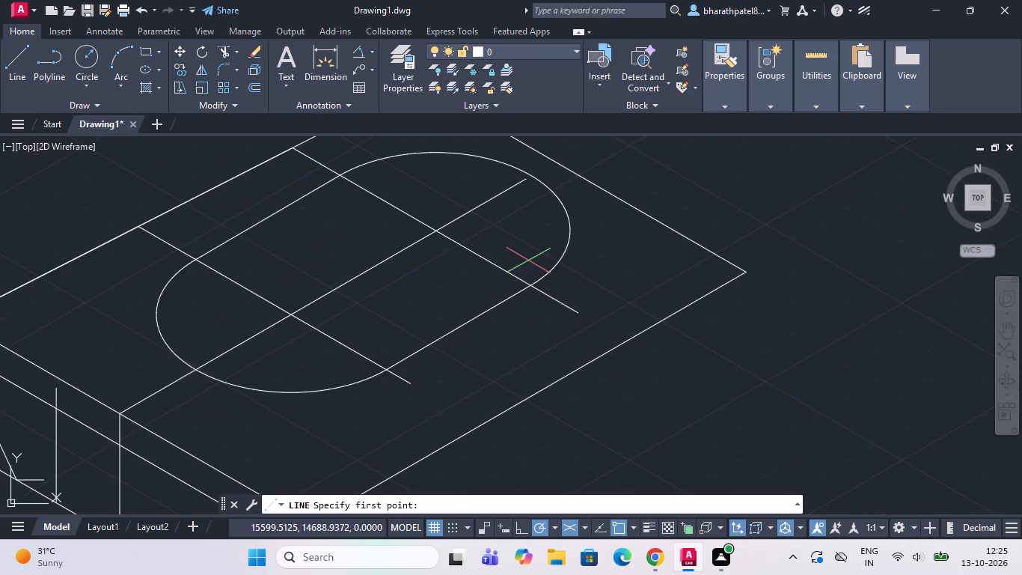
pyautogui.moveTo(528, 258); pyautogui.dragTo(337, 367)
pyautogui.click(337, 367)
pyautogui.press('Escape')
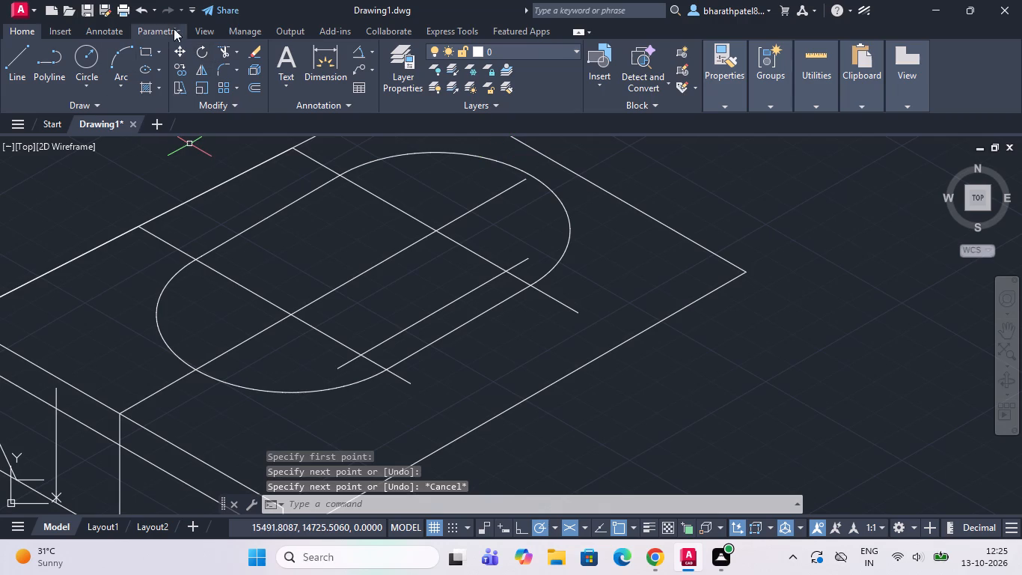
# Trim the front ends of both 330° lines back to the helper line inside the slot.
pyautogui.click(227, 52)
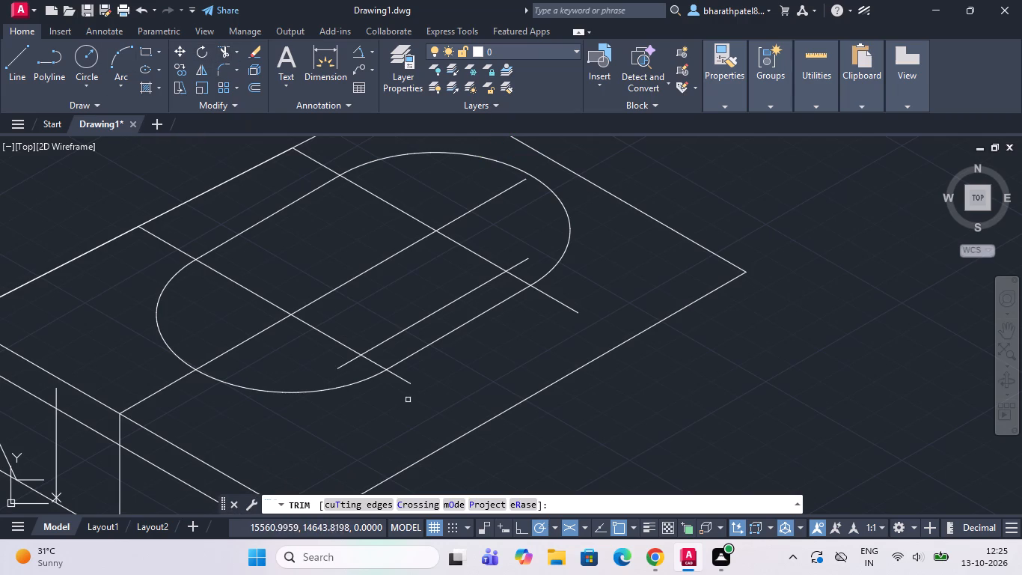
pyautogui.scroll(2, 403, 403)
pyautogui.moveTo(344, 377); pyautogui.dragTo(450, 317)
pyautogui.scroll(-1, 448, 341)
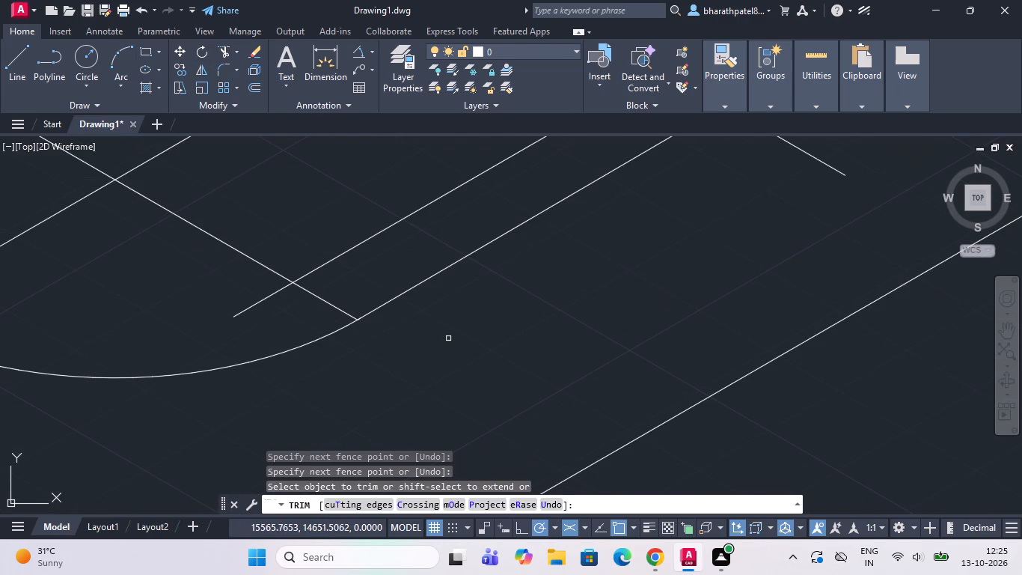
pyautogui.scroll(-2, 448, 347)
pyautogui.moveTo(536, 287); pyautogui.dragTo(503, 340)
pyautogui.scroll(3, 500, 295)
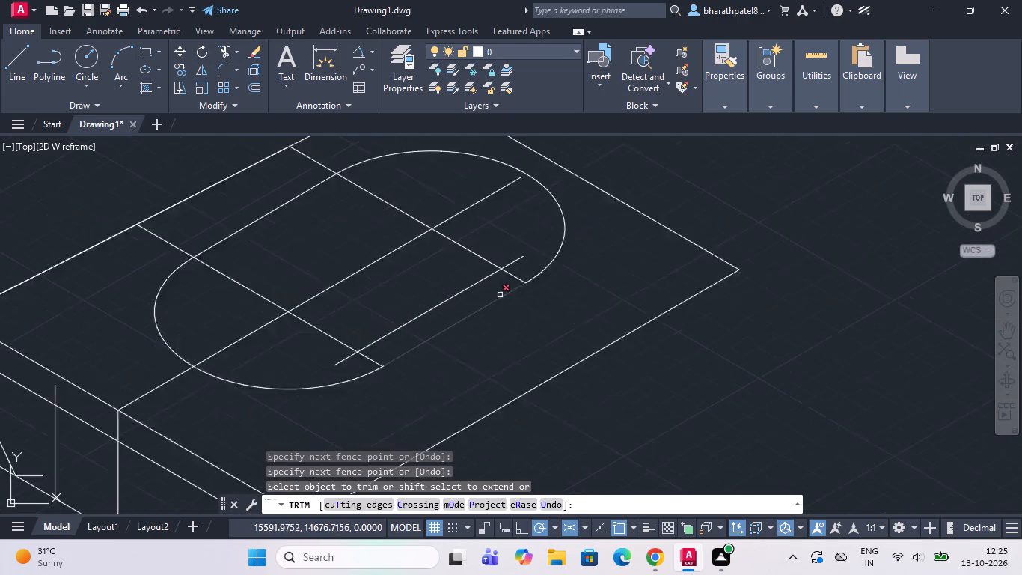
pyautogui.moveTo(529, 236); pyautogui.dragTo(491, 276)
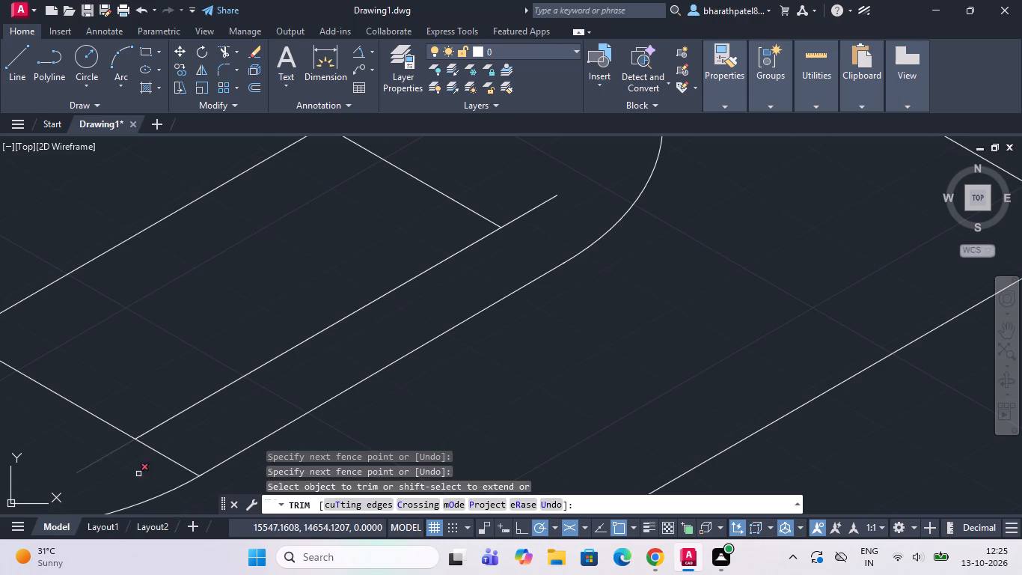
pyautogui.moveTo(144, 471); pyautogui.dragTo(242, 425)
pyautogui.press('Escape')
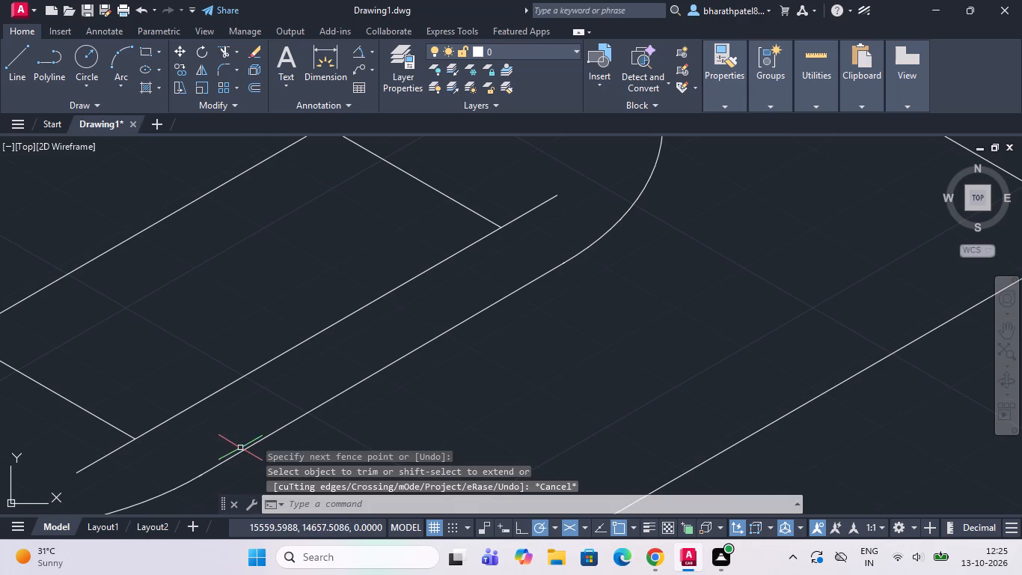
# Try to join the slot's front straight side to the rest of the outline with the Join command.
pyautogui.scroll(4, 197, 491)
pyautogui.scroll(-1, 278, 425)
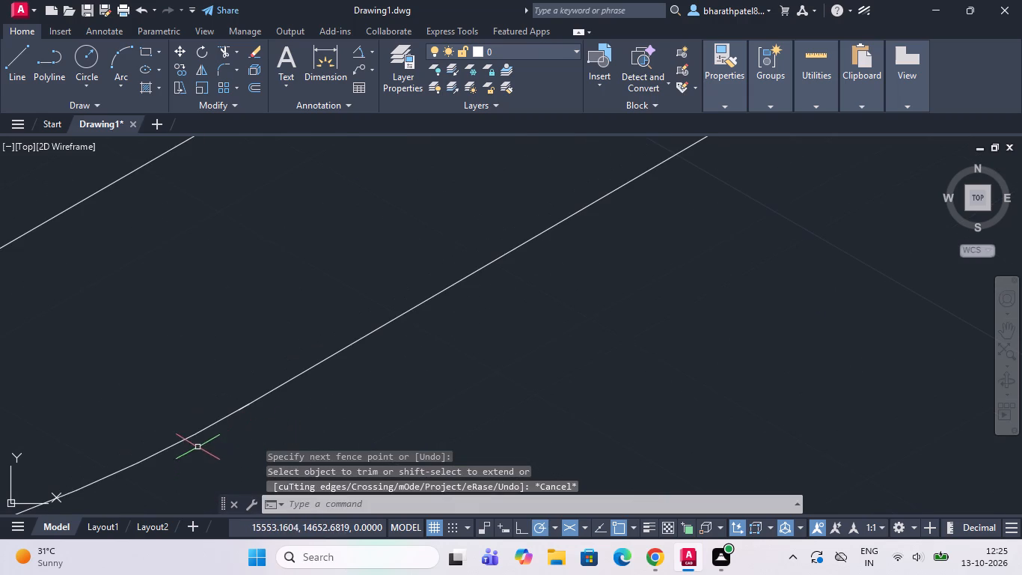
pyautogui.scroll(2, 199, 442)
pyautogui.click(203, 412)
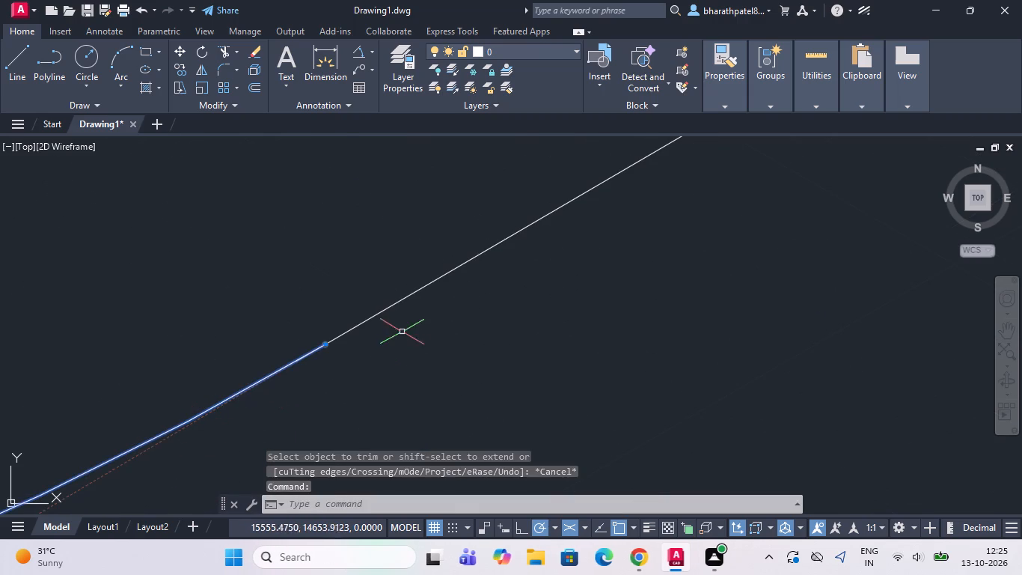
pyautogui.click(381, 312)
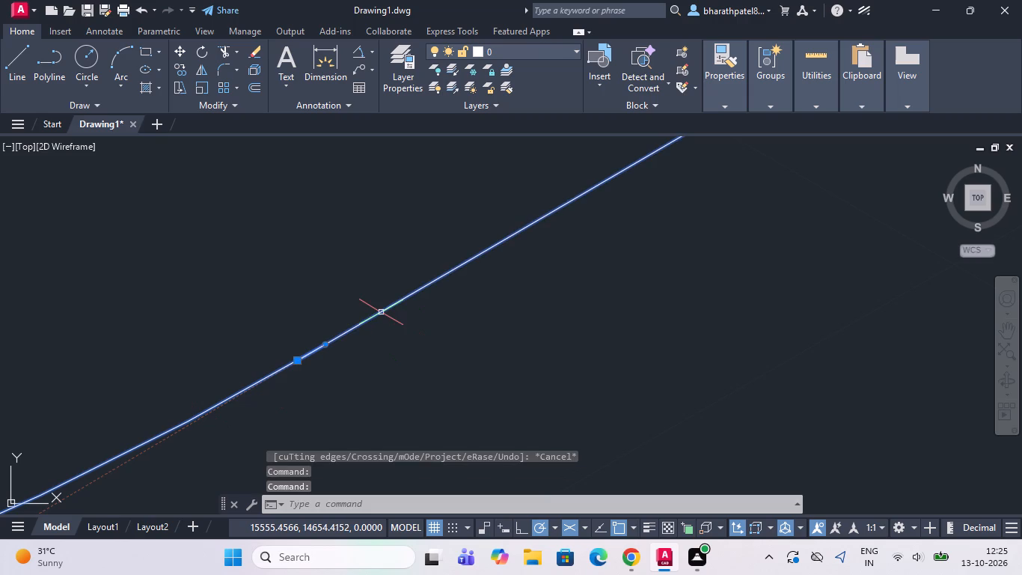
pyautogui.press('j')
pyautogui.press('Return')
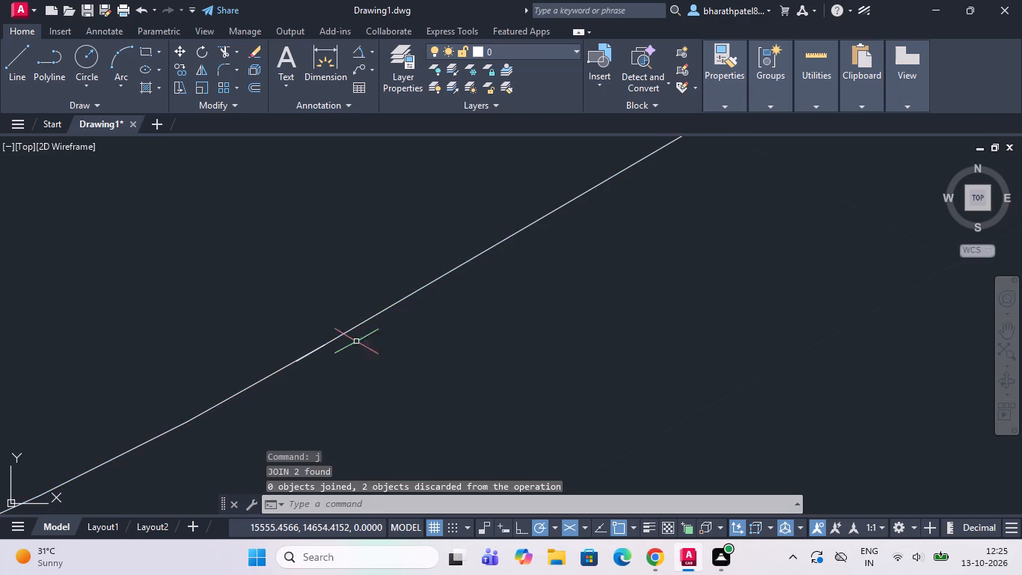
# Erase the slot's misaligned front straight side.
pyautogui.scroll(4, 289, 361)
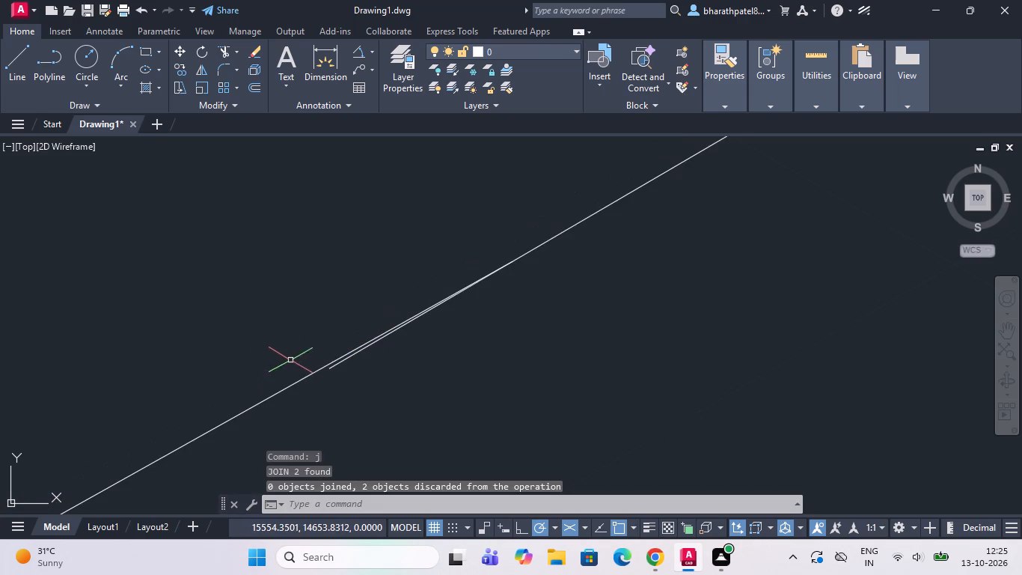
pyautogui.scroll(3, 337, 365)
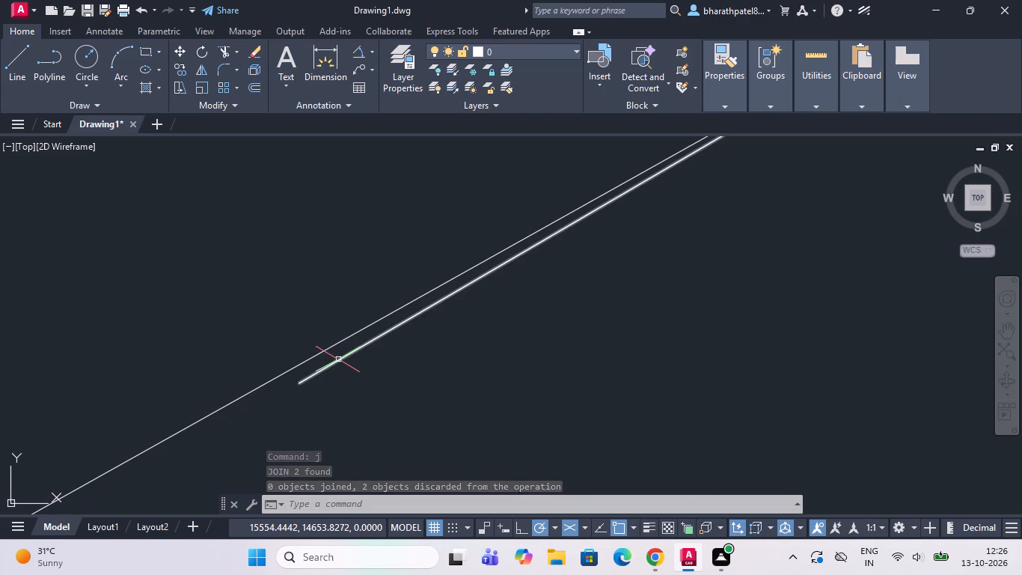
pyautogui.click(337, 359)
pyautogui.scroll(-5, 337, 359)
pyautogui.scroll(-17, 335, 365)
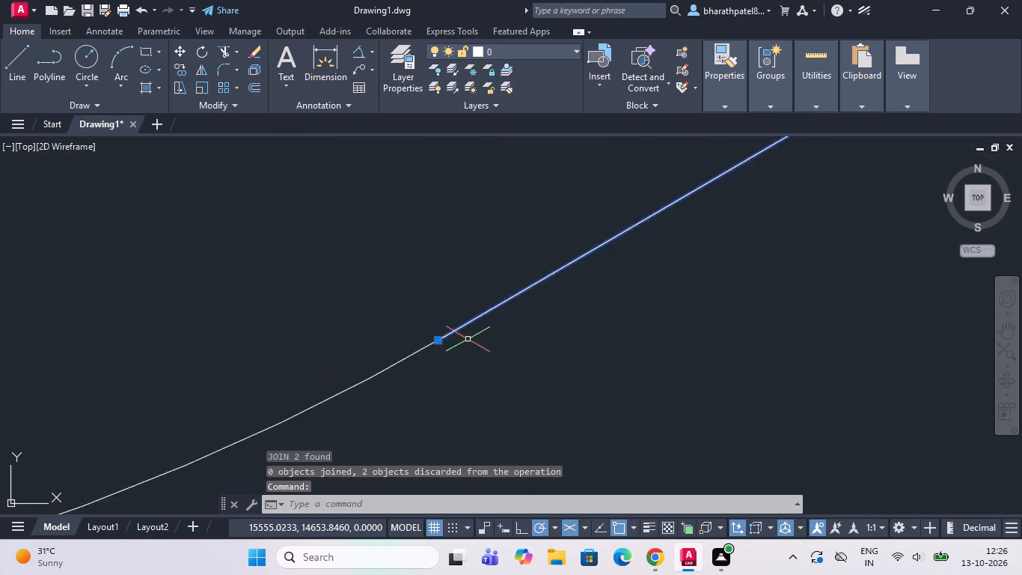
pyautogui.scroll(-4, 462, 350)
pyautogui.press('Delete')
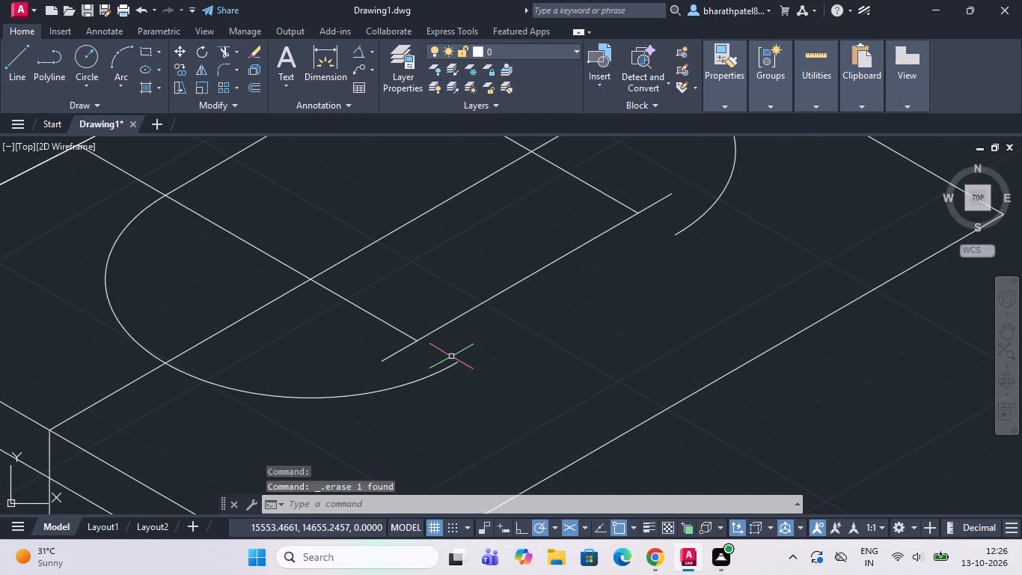
# Draw a new line for the slot's front side, connecting the open endpoints of the two end arcs.
pyautogui.moveTo(13, 49); pyautogui.dragTo(22, 59)
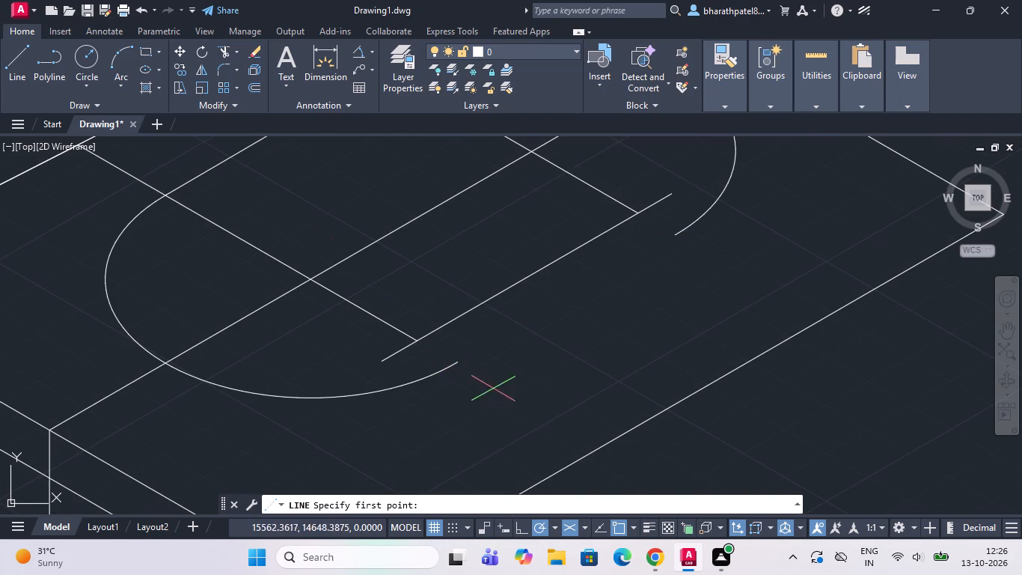
pyautogui.click(457, 362)
pyautogui.scroll(3, 457, 362)
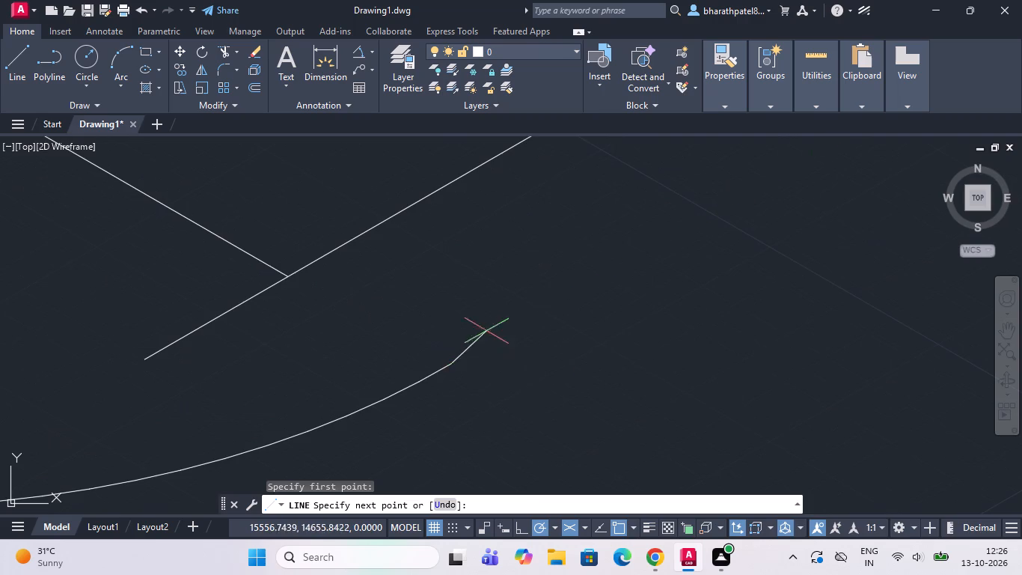
pyautogui.scroll(-4, 495, 327)
pyautogui.scroll(3, 631, 236)
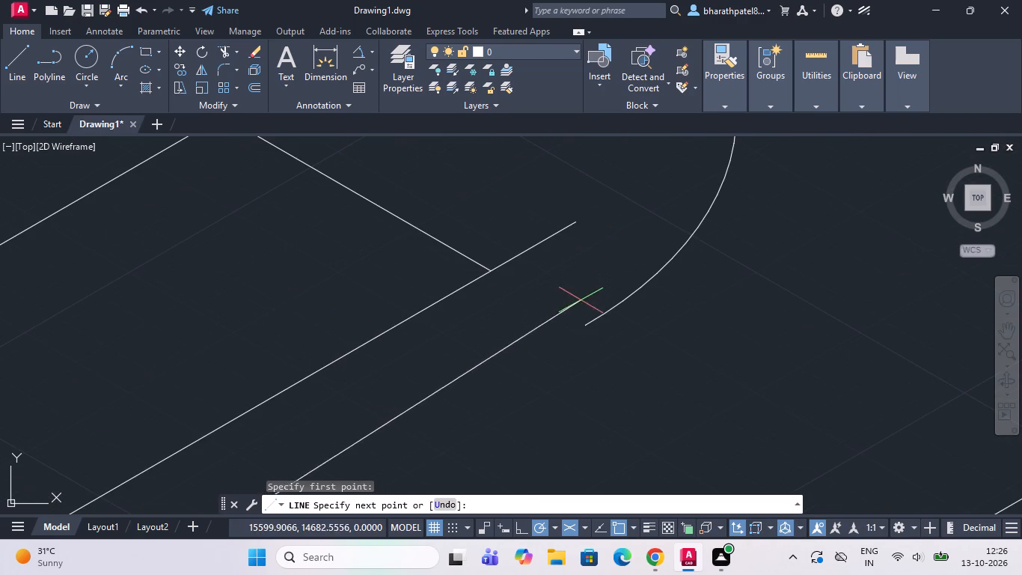
pyautogui.scroll(3, 581, 326)
pyautogui.click(591, 325)
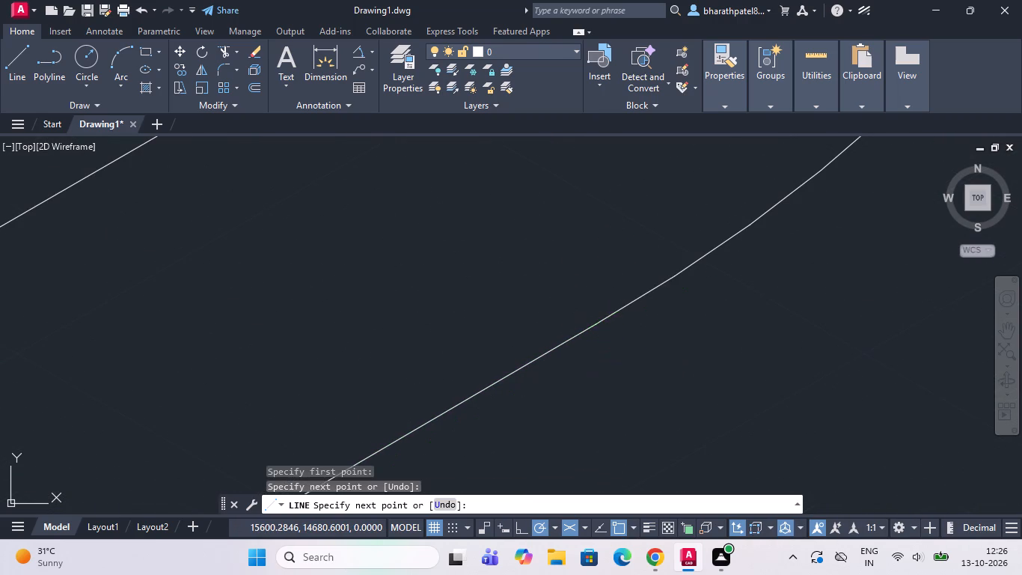
pyautogui.scroll(1, 591, 325)
pyautogui.scroll(-6, 591, 325)
pyautogui.press('Escape')
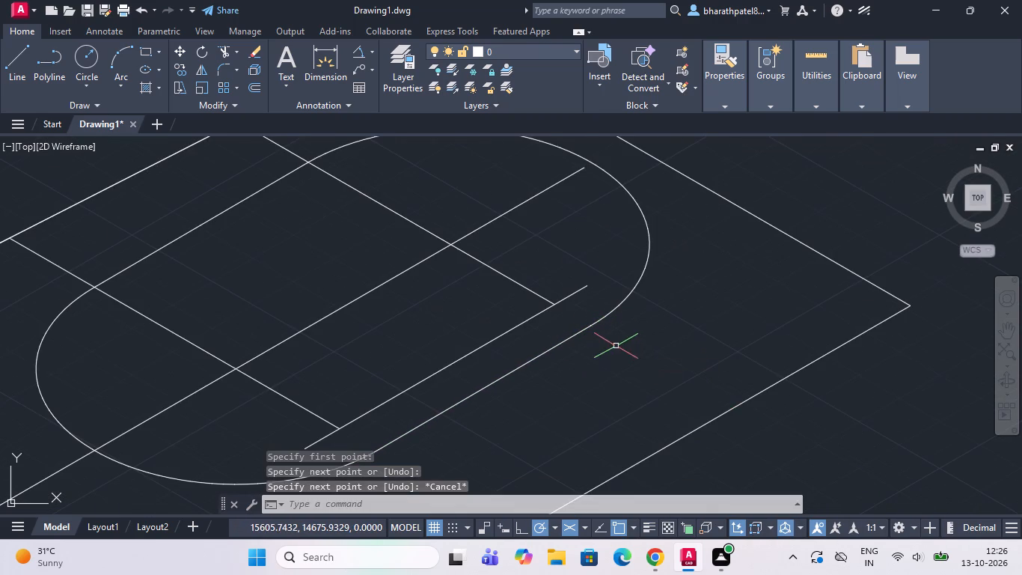
# Join the new front straight side with the rest of the slot outline.
pyautogui.click(493, 384)
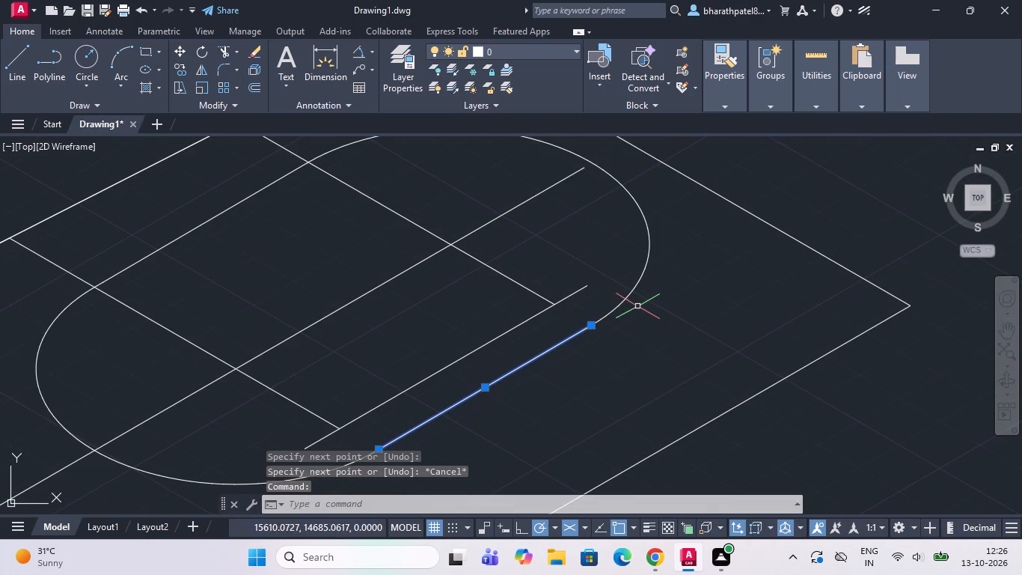
pyautogui.click(627, 294)
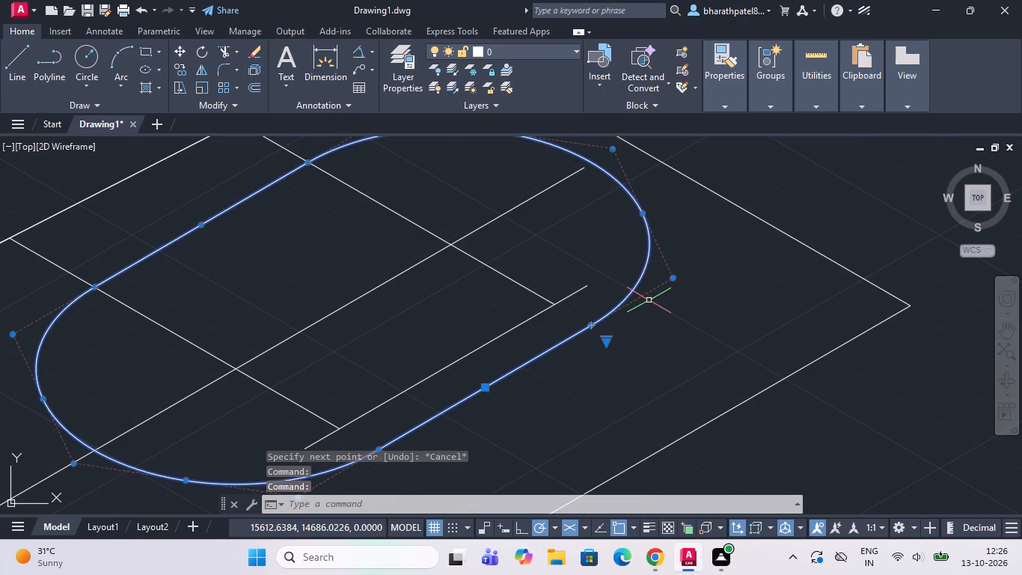
pyautogui.press('j')
pyautogui.press('Return')
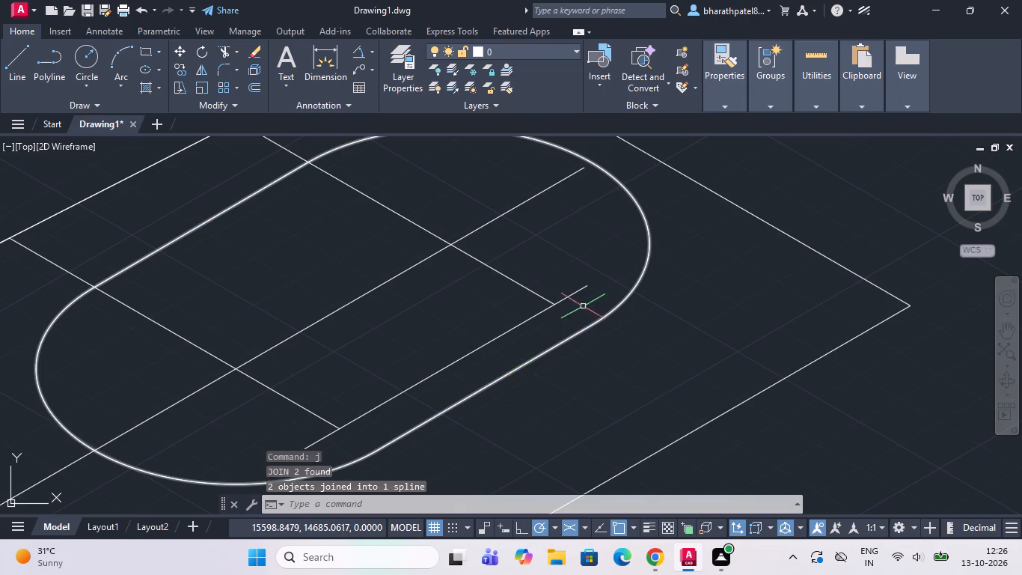
# Erase the helper line running parallel to the front side inside the slot.
pyautogui.scroll(-3, 585, 304)
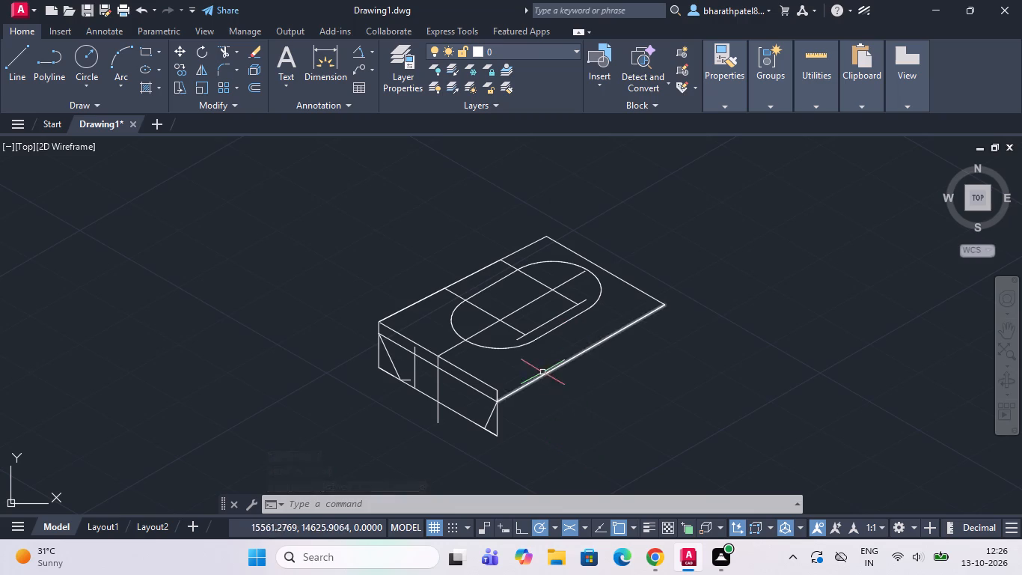
pyautogui.click(551, 320)
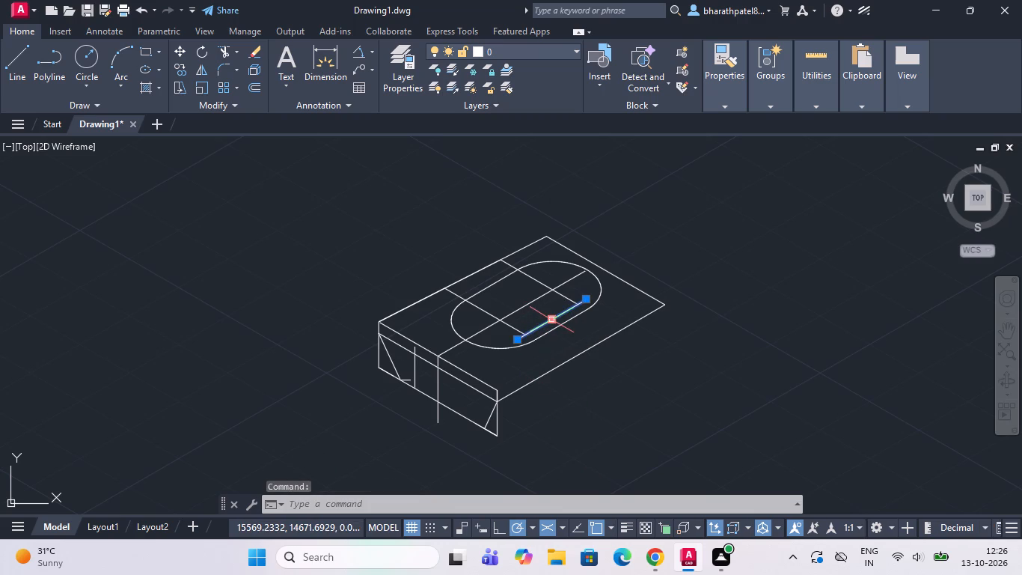
pyautogui.press('Delete')
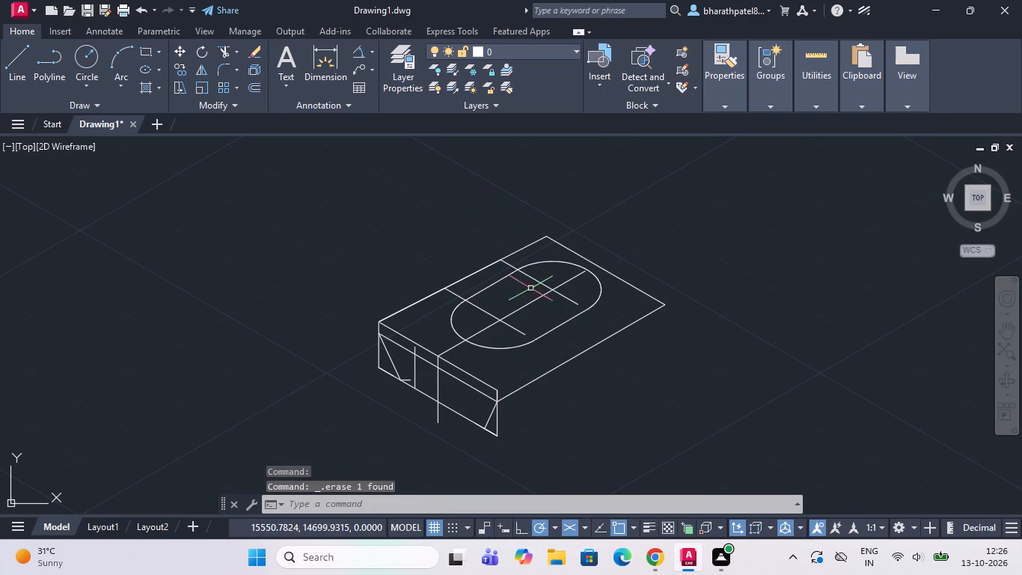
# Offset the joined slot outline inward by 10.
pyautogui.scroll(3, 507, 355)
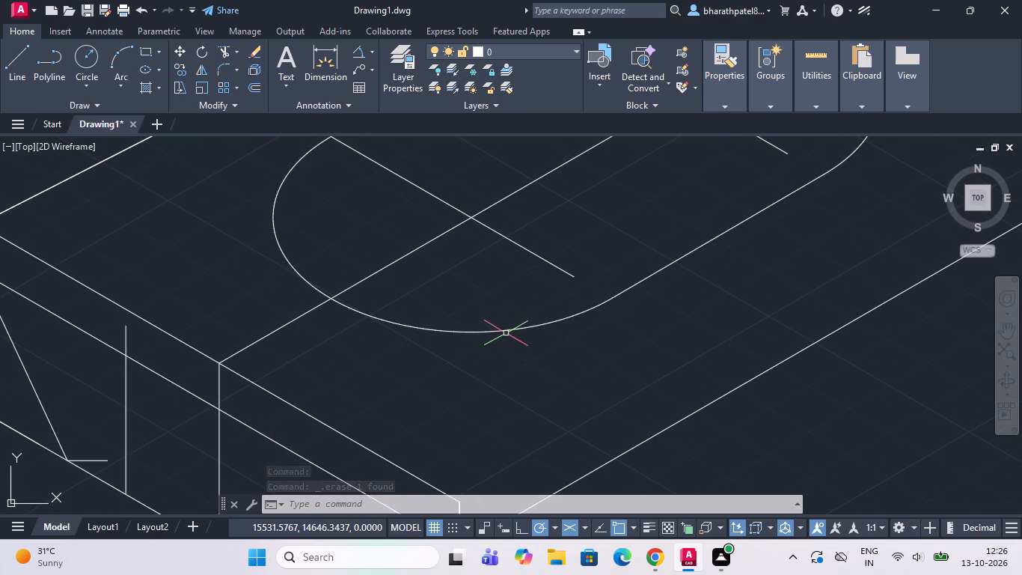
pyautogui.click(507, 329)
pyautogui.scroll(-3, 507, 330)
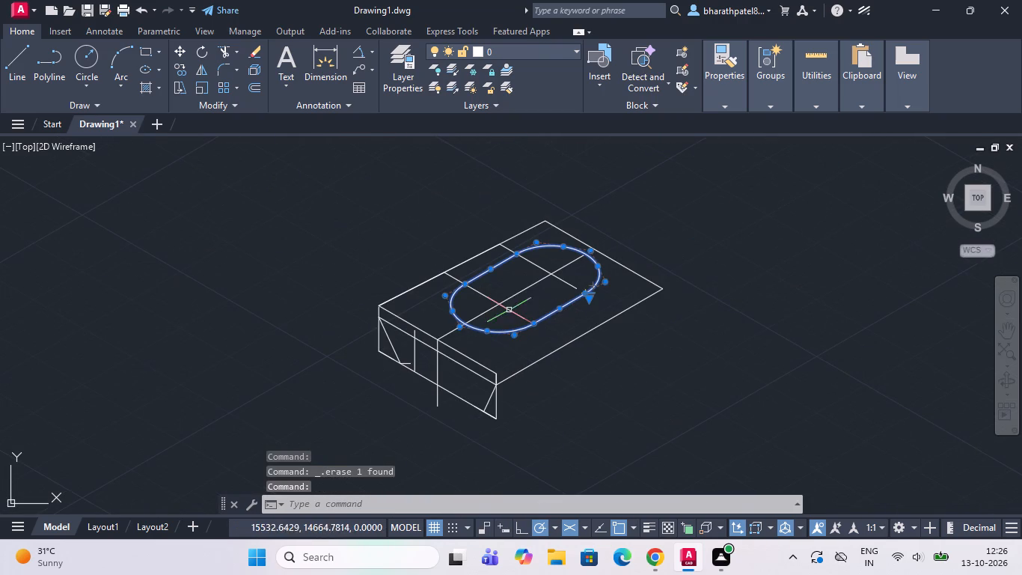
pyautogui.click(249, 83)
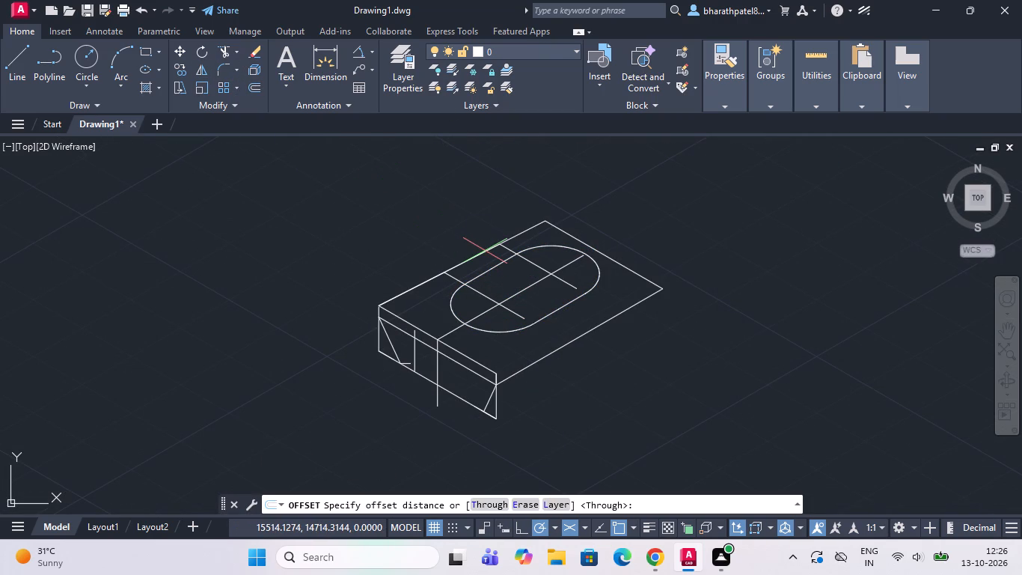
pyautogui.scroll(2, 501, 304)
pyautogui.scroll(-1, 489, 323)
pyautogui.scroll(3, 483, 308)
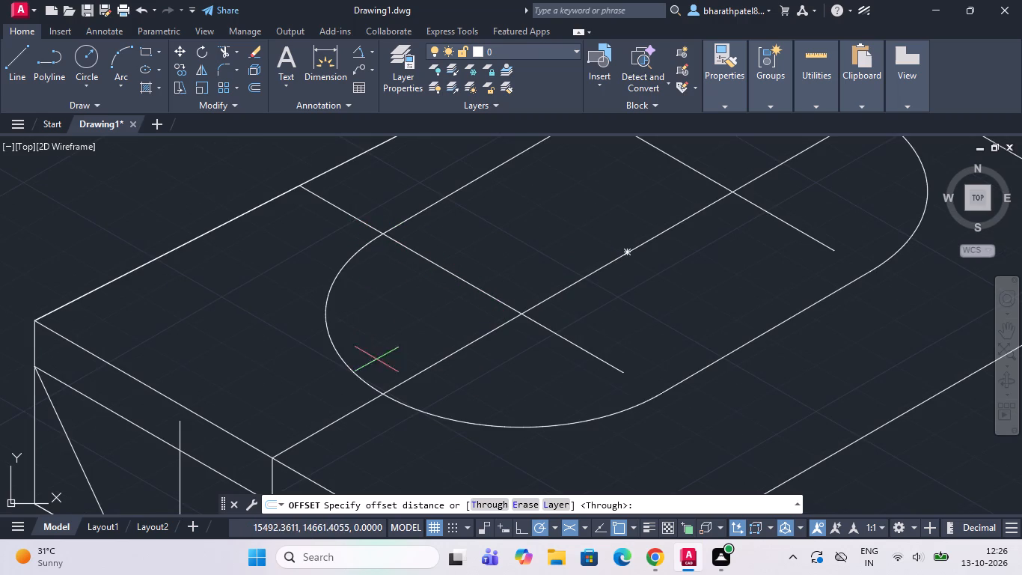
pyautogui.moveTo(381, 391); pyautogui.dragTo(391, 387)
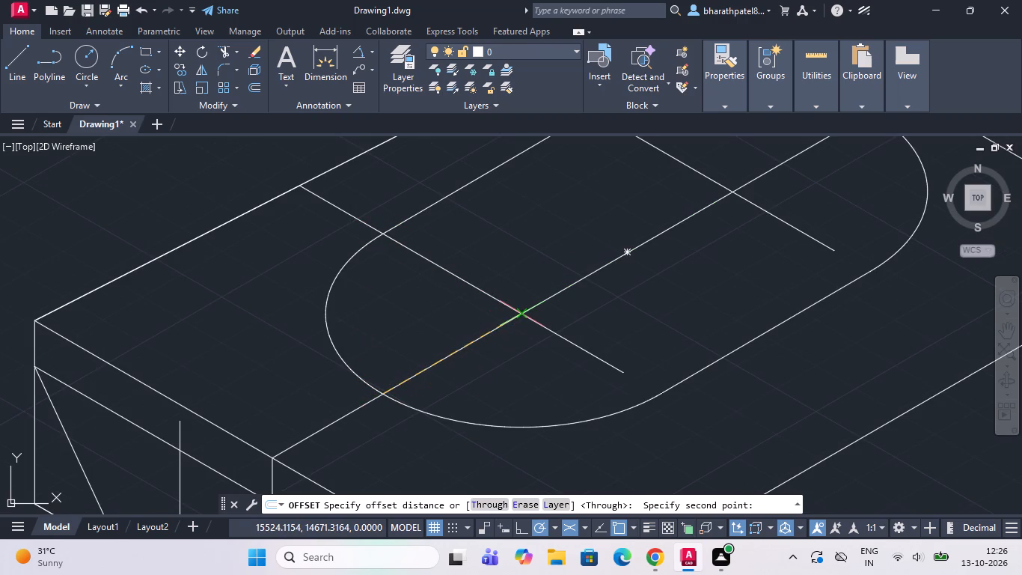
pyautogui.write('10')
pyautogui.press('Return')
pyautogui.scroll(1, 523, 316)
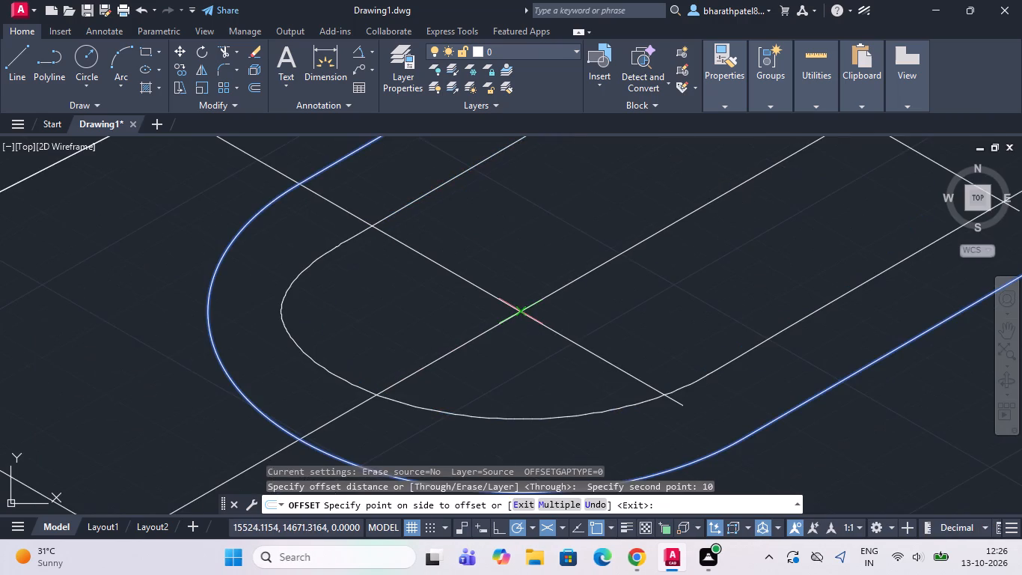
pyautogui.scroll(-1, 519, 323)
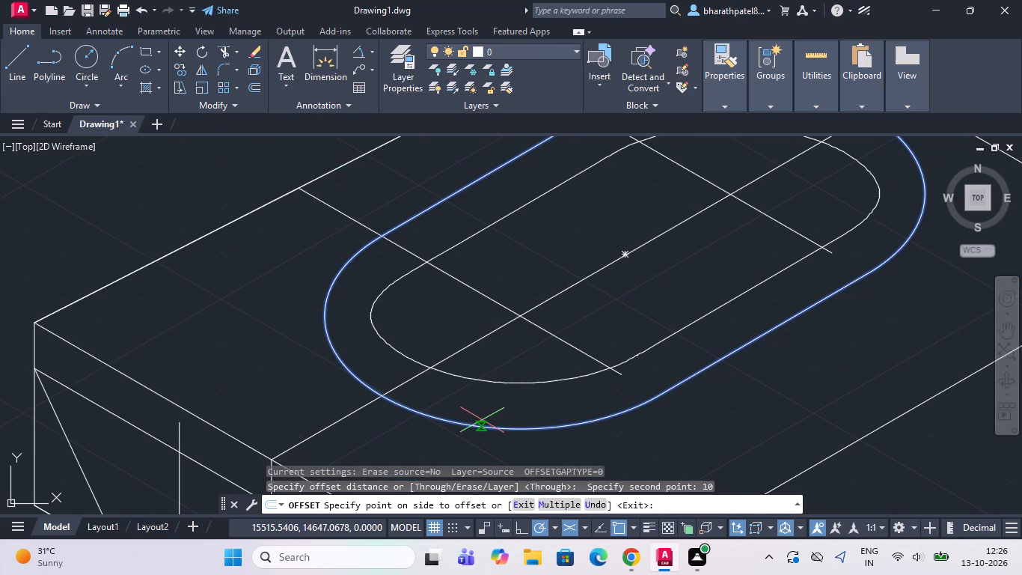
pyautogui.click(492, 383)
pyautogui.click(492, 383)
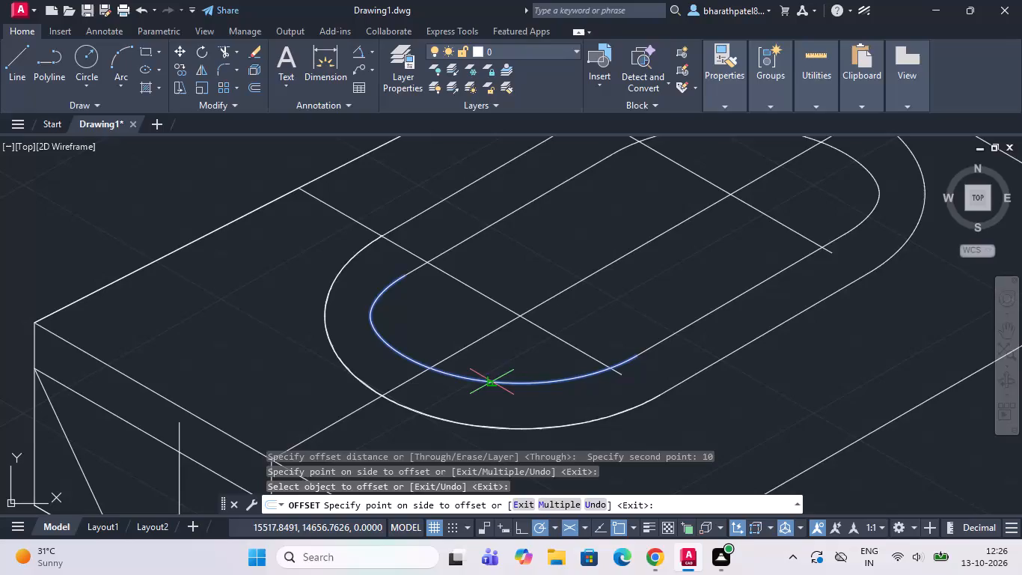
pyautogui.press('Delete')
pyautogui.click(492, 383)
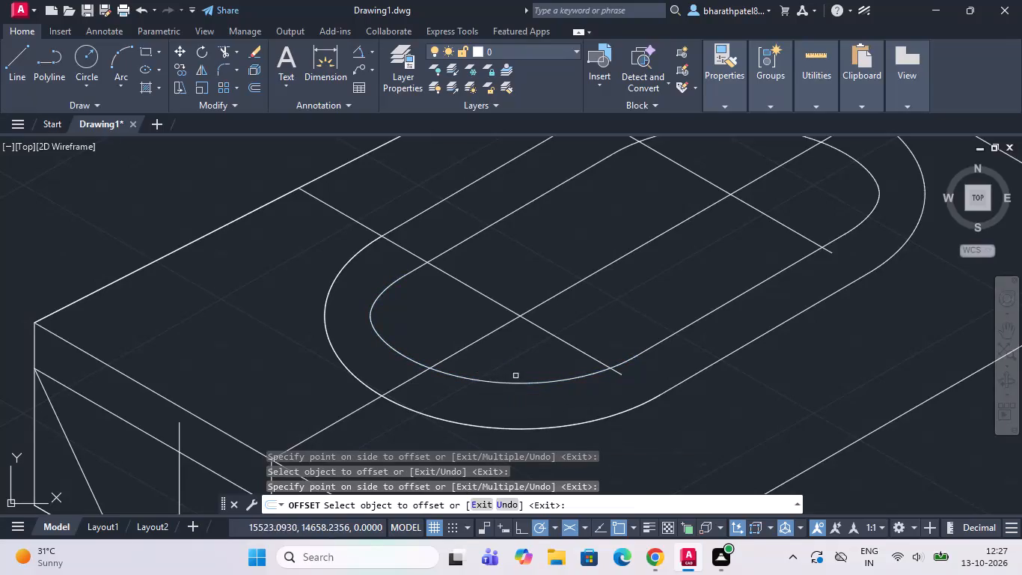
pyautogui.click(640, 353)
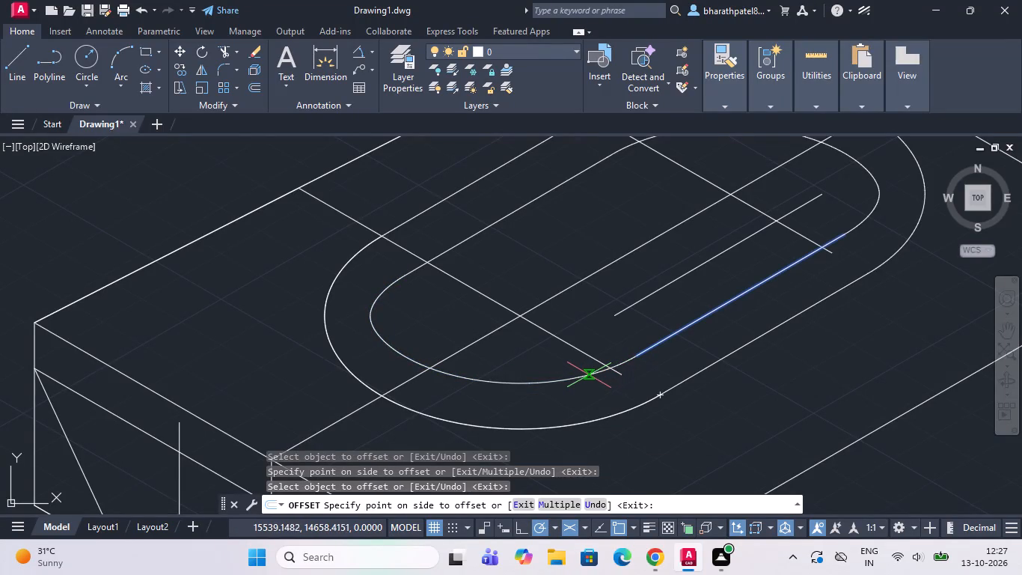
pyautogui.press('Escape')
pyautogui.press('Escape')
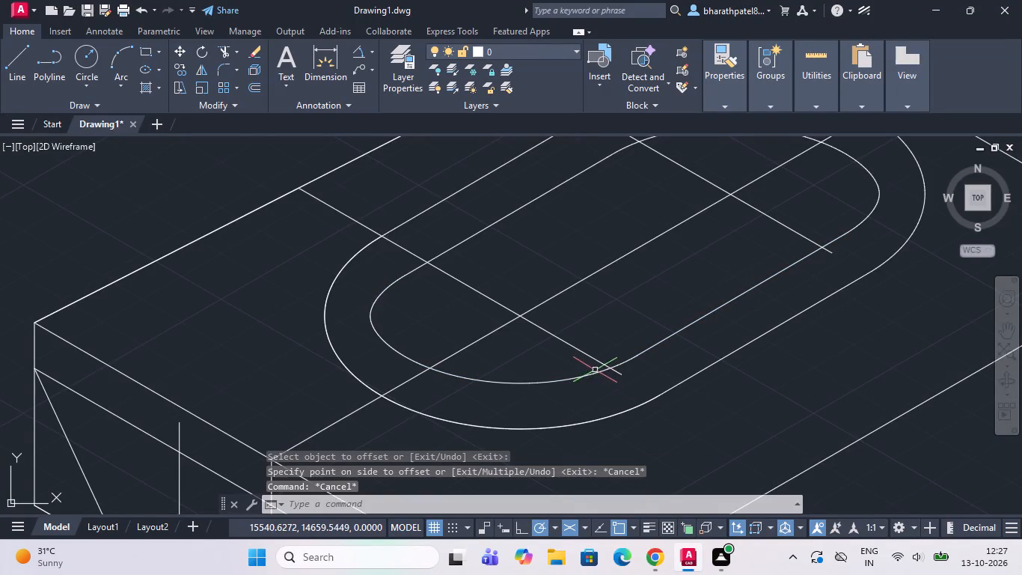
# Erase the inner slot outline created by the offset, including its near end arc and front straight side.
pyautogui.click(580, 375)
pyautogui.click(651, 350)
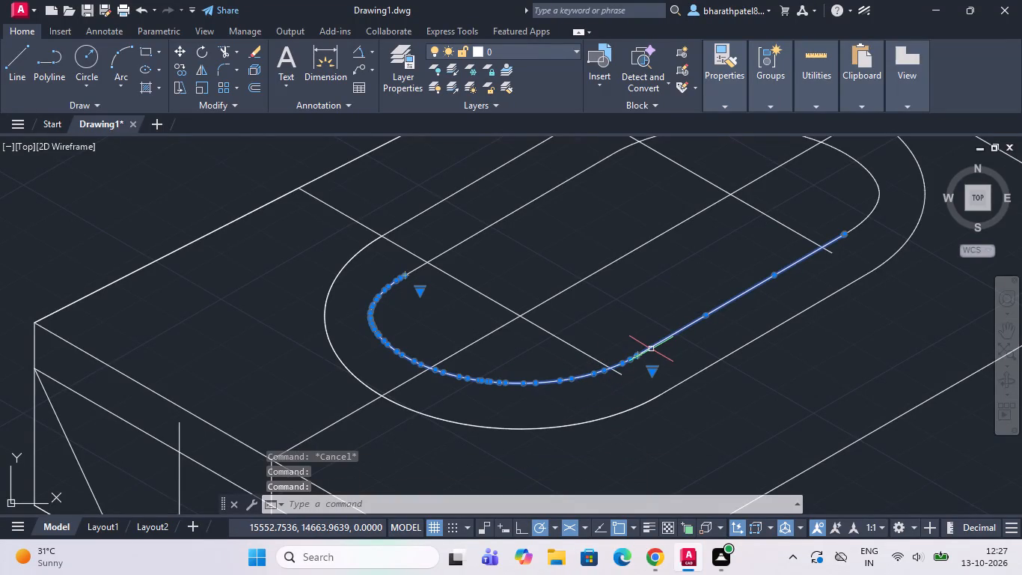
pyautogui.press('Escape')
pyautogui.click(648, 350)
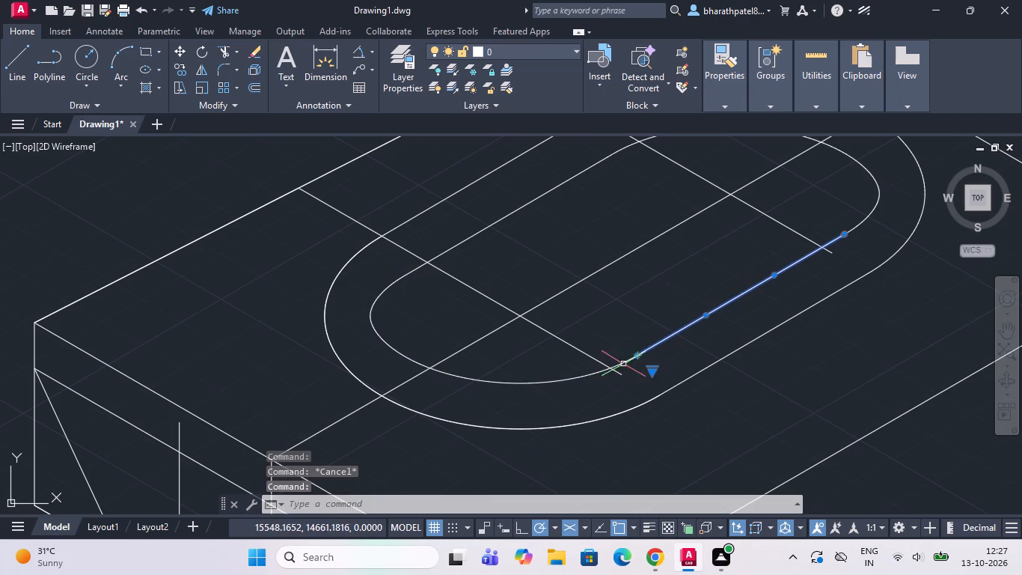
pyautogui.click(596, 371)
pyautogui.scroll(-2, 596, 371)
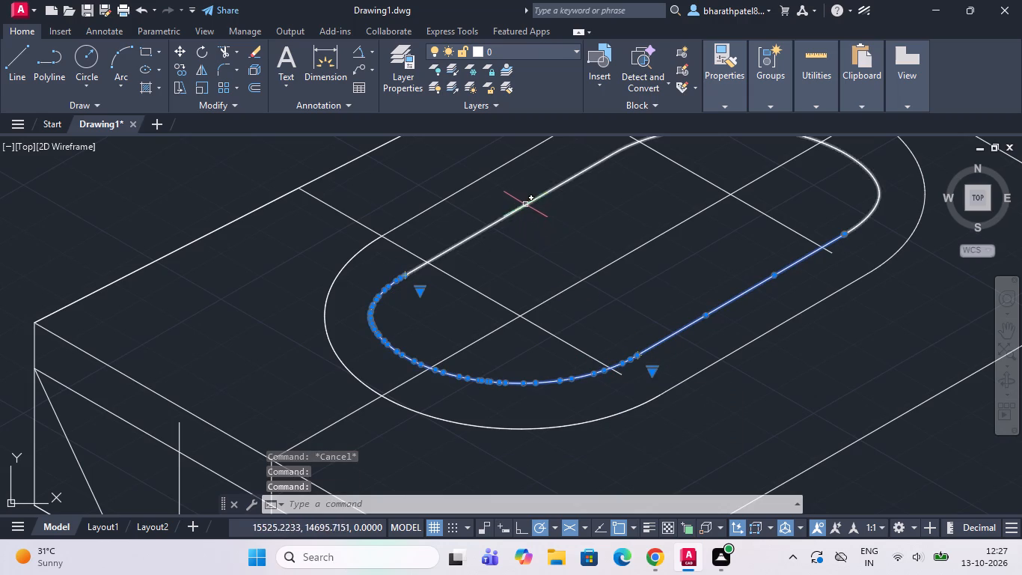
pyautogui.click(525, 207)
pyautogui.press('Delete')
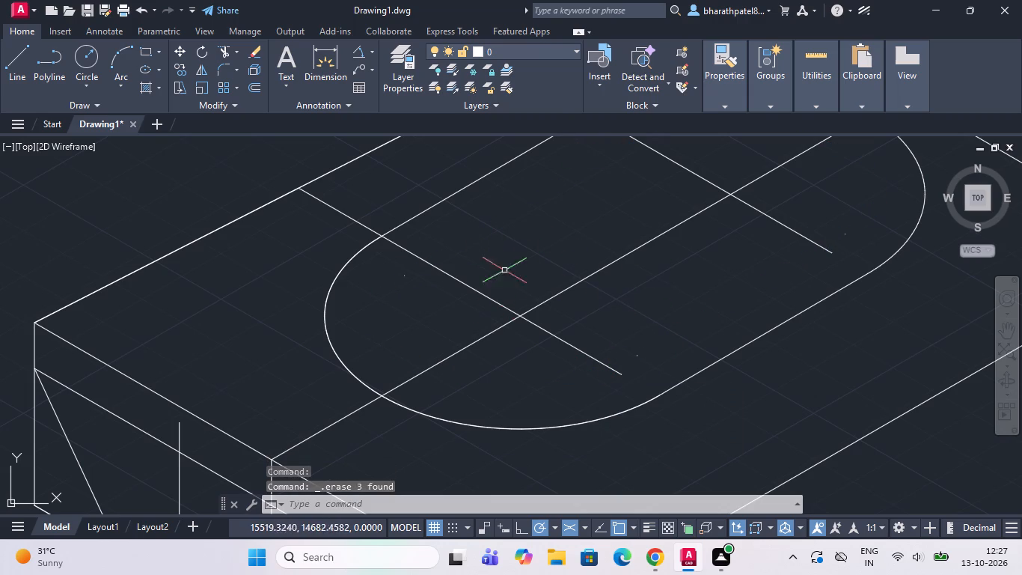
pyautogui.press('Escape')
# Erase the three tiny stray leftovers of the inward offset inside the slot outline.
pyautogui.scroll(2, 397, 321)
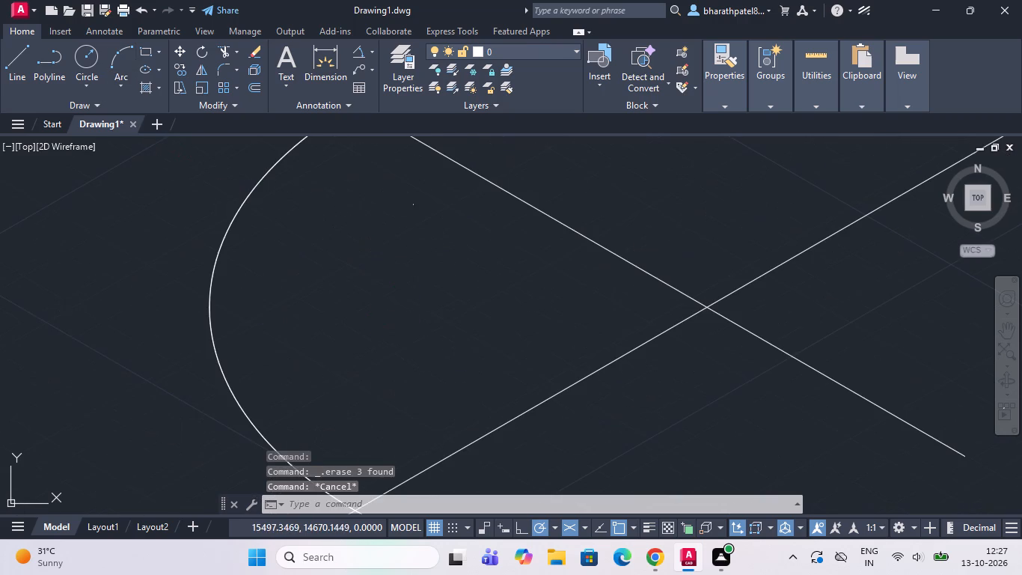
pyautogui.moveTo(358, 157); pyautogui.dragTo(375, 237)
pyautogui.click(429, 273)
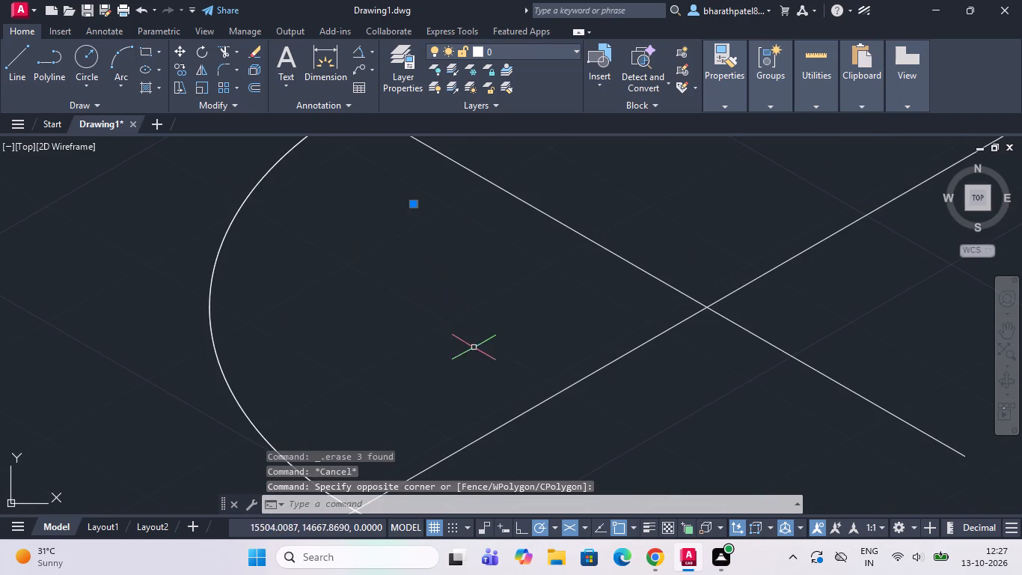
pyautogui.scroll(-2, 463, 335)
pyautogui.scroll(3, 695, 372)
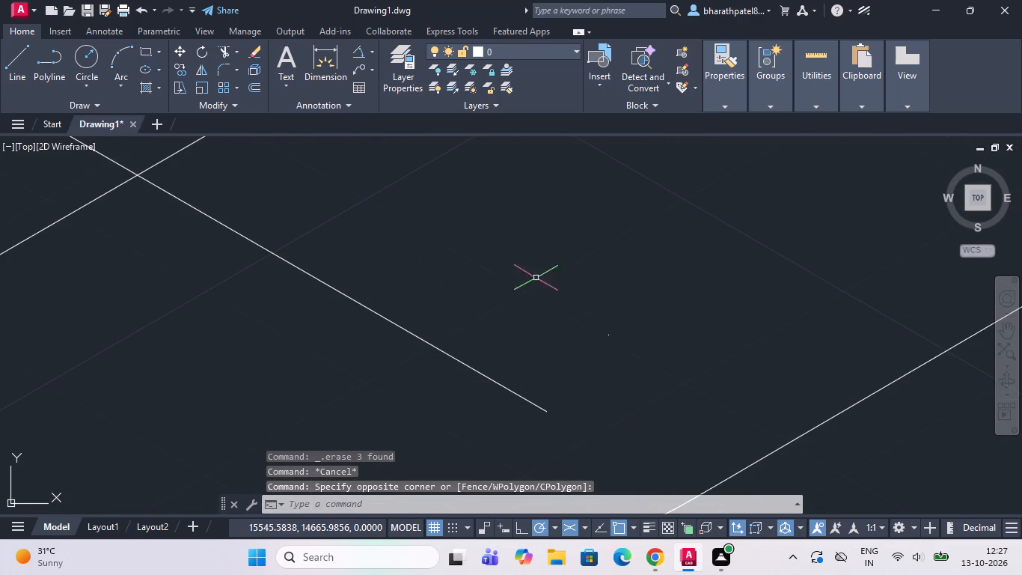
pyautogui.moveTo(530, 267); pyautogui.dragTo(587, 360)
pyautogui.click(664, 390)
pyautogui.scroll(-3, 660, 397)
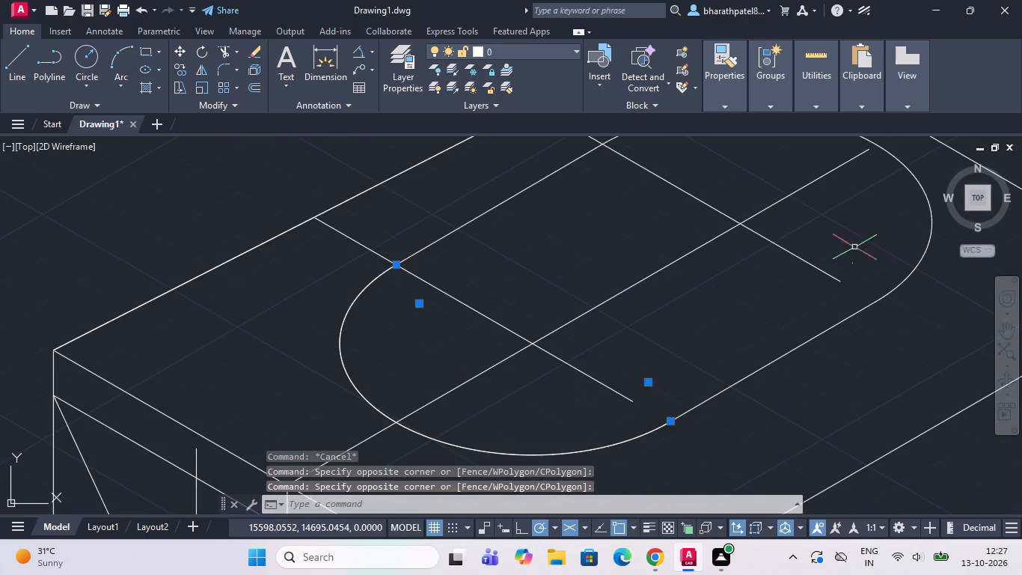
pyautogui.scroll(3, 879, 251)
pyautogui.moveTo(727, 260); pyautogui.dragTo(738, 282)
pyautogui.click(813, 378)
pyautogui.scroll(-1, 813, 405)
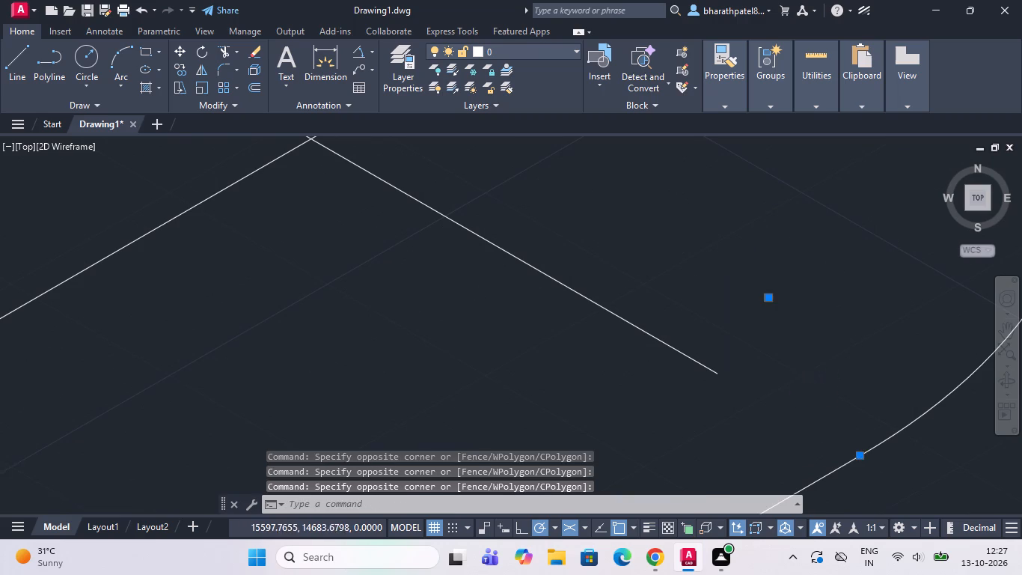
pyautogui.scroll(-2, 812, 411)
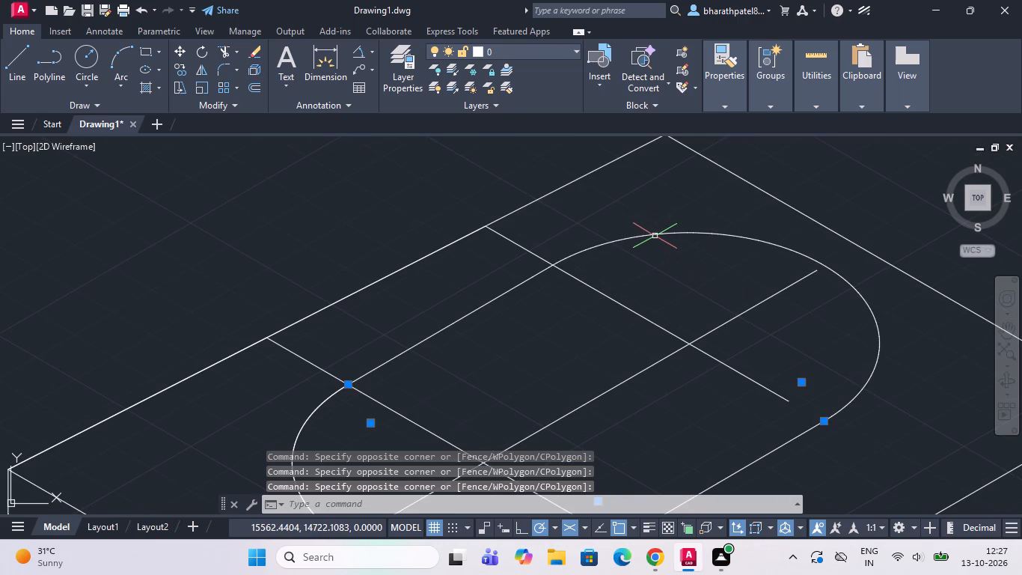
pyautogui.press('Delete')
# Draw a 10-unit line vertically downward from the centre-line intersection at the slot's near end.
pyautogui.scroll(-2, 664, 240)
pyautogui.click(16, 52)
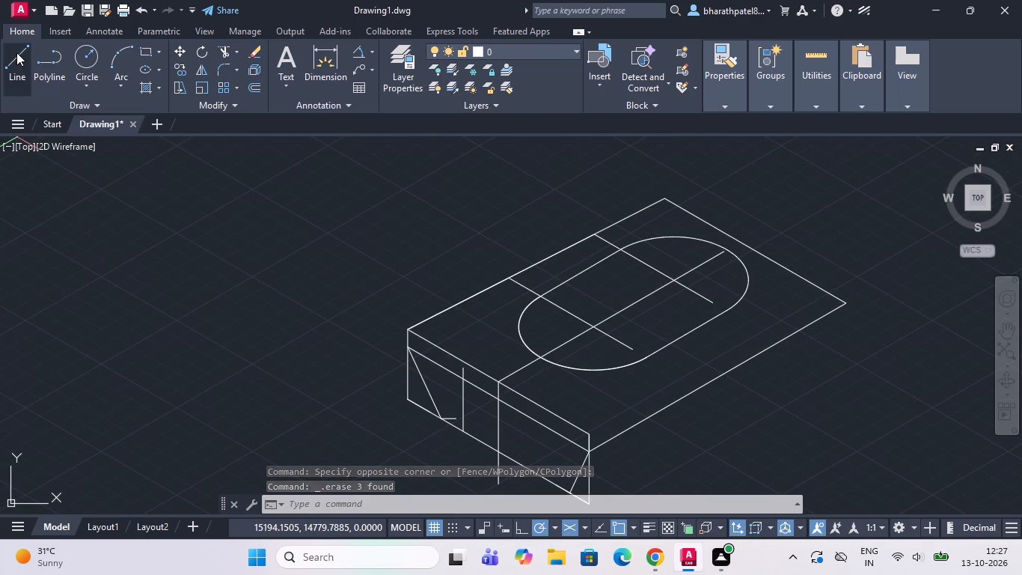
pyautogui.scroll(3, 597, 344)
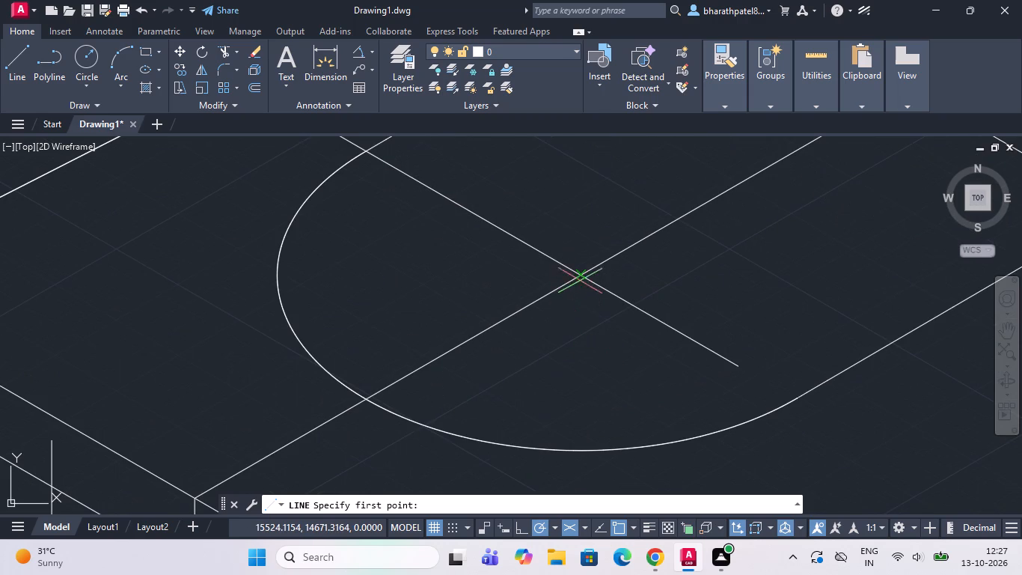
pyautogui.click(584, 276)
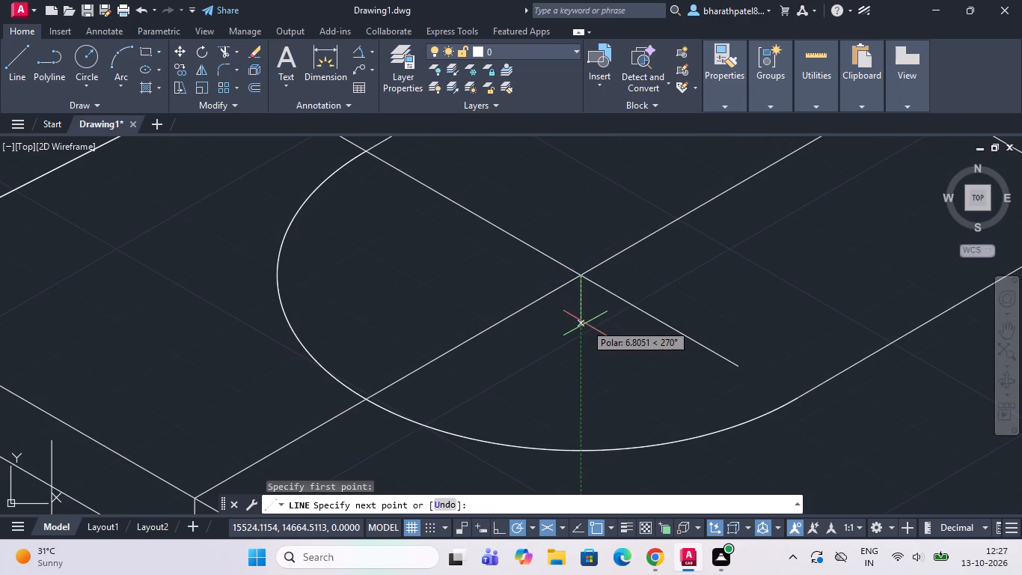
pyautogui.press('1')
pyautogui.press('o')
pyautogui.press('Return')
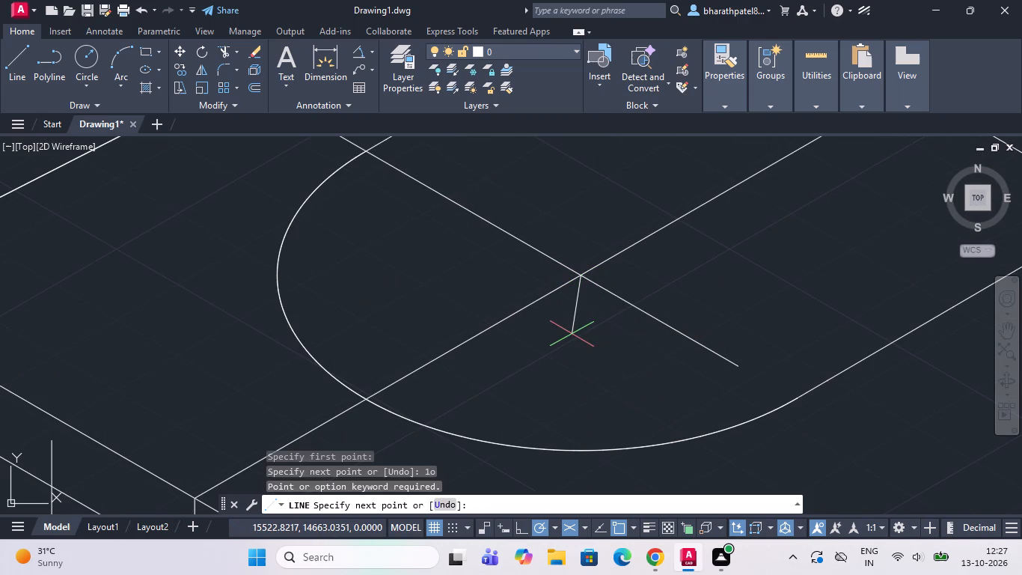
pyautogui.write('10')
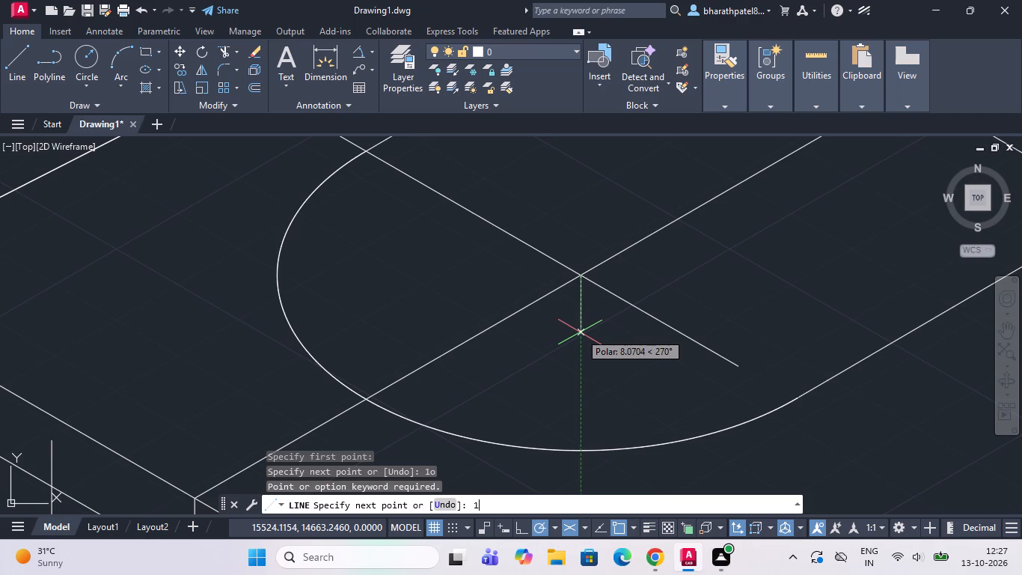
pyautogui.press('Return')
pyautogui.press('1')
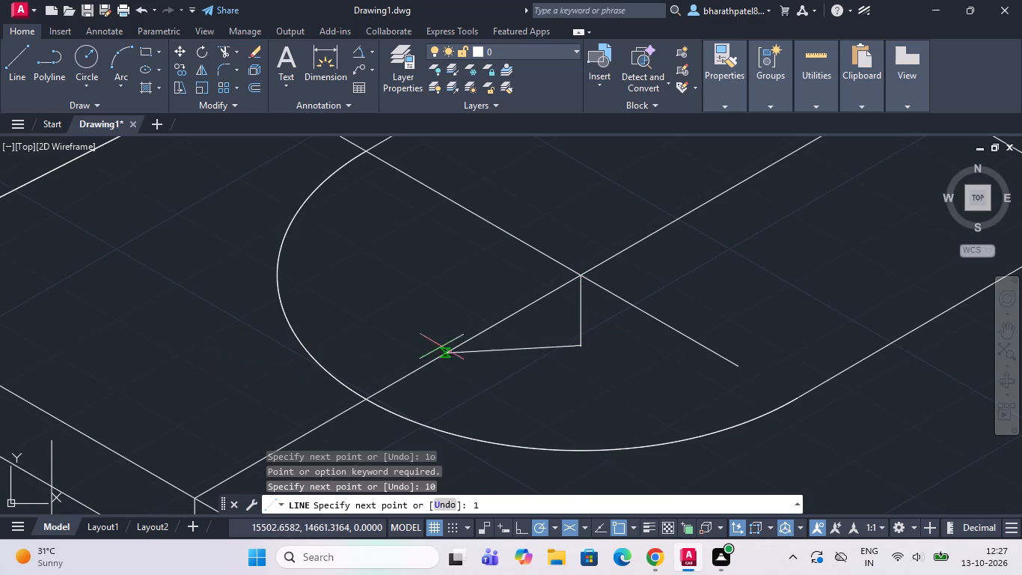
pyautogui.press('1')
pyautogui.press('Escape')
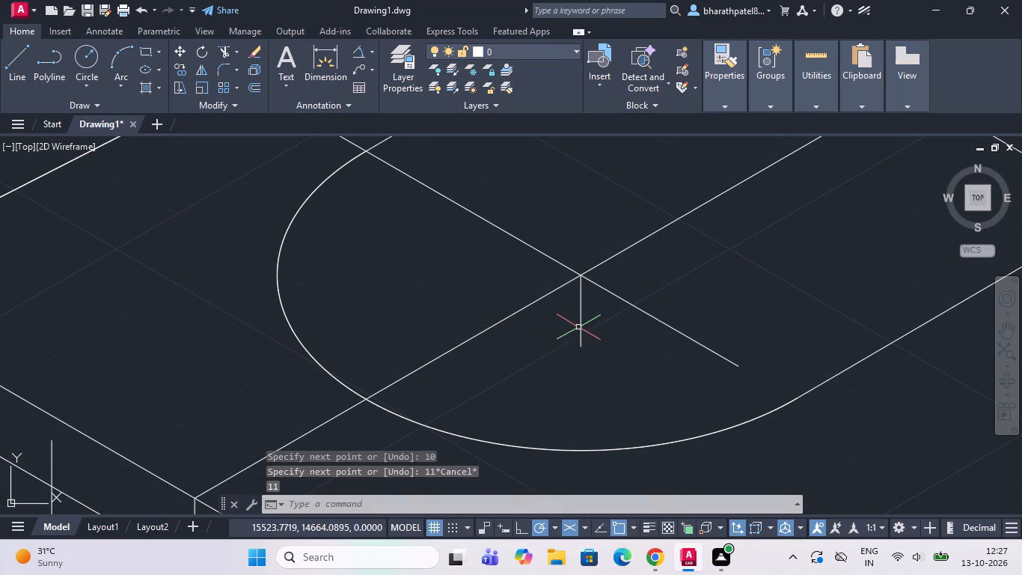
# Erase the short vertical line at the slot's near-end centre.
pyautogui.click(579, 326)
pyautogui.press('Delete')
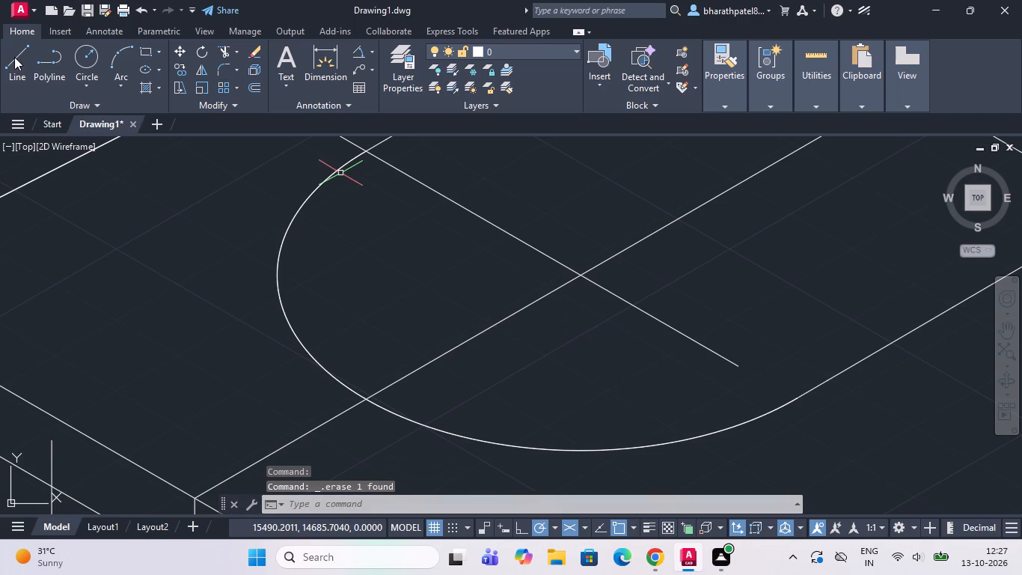
# Draw a 10-unit line vertically downward from the centre-line intersection at the slot's near end.
pyautogui.click(8, 44)
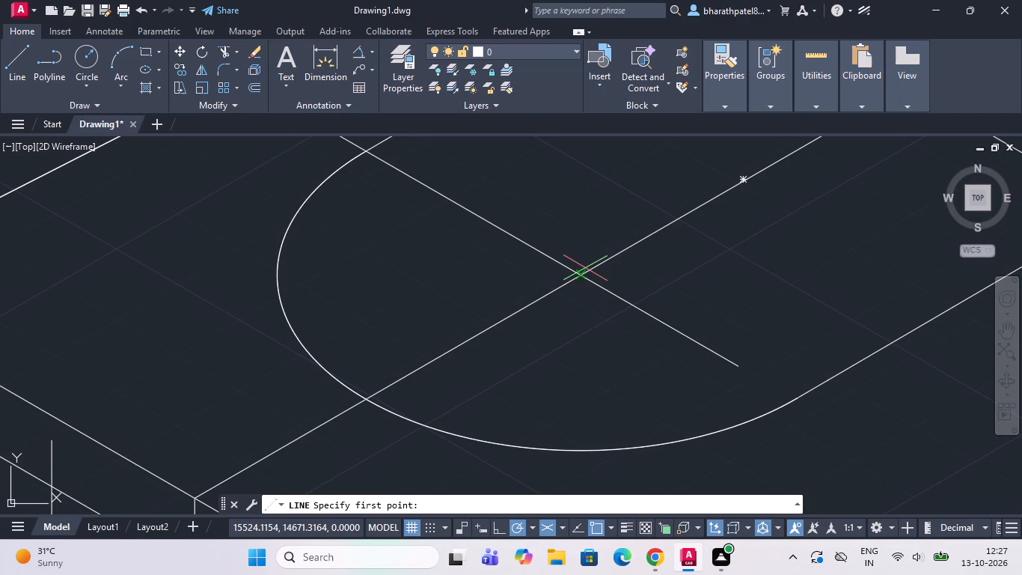
pyautogui.moveTo(585, 279); pyautogui.dragTo(585, 289)
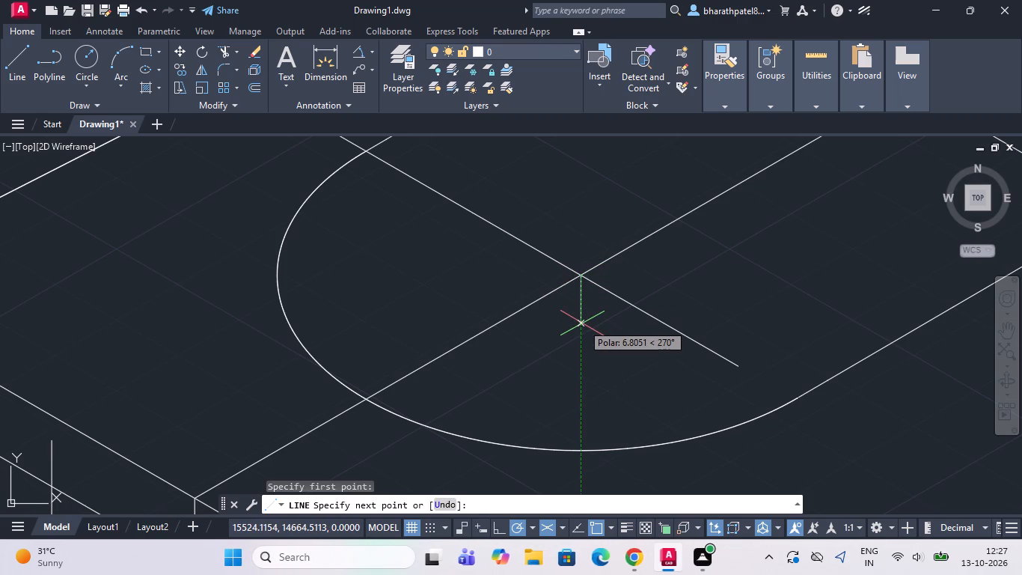
pyautogui.write('10')
pyautogui.press('Return')
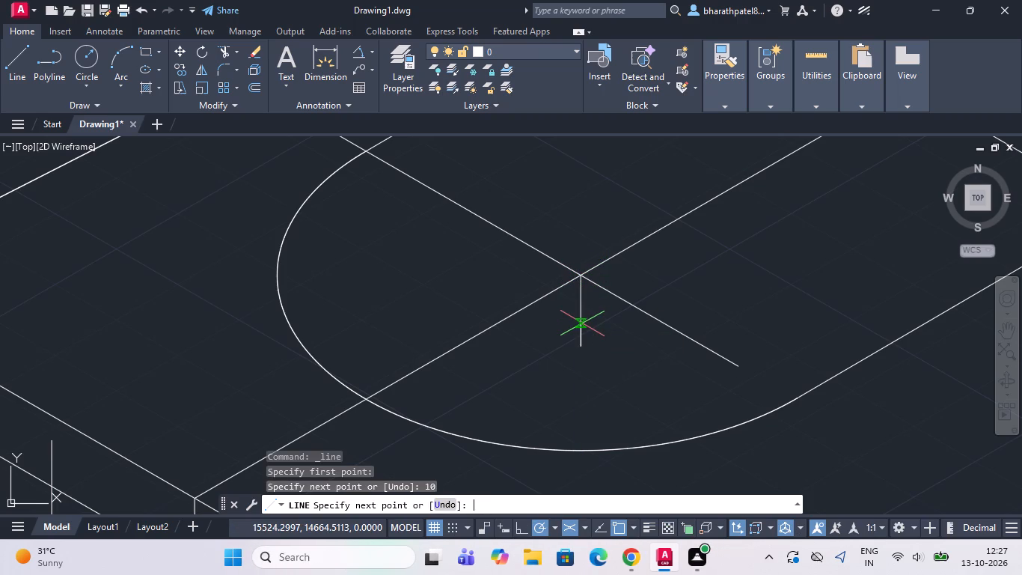
pyautogui.press('Escape')
# Draw a 10-unit line vertically downward from the centre-line intersection at the slot's far end.
pyautogui.scroll(-1, 634, 291)
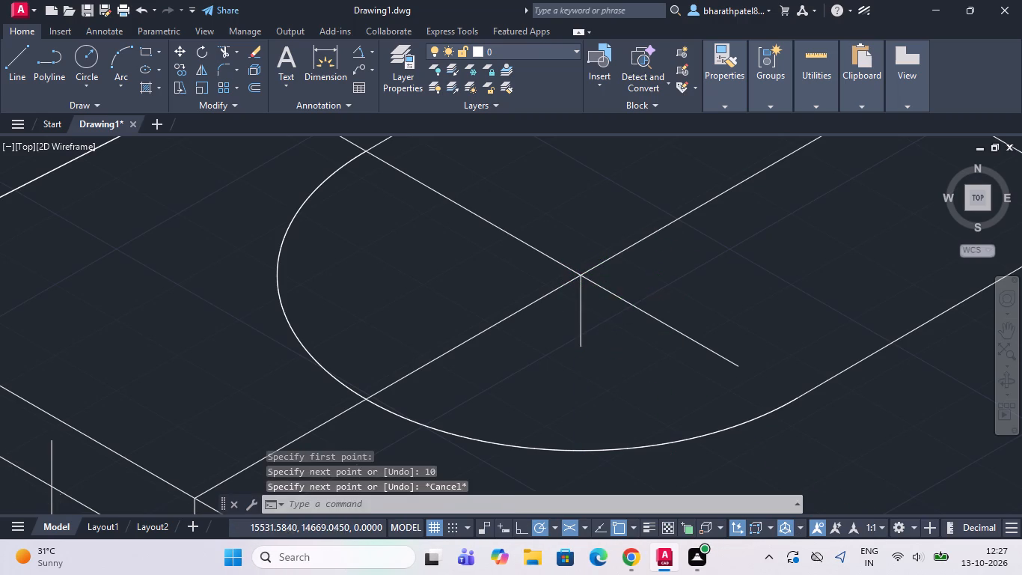
pyautogui.scroll(-1, 634, 291)
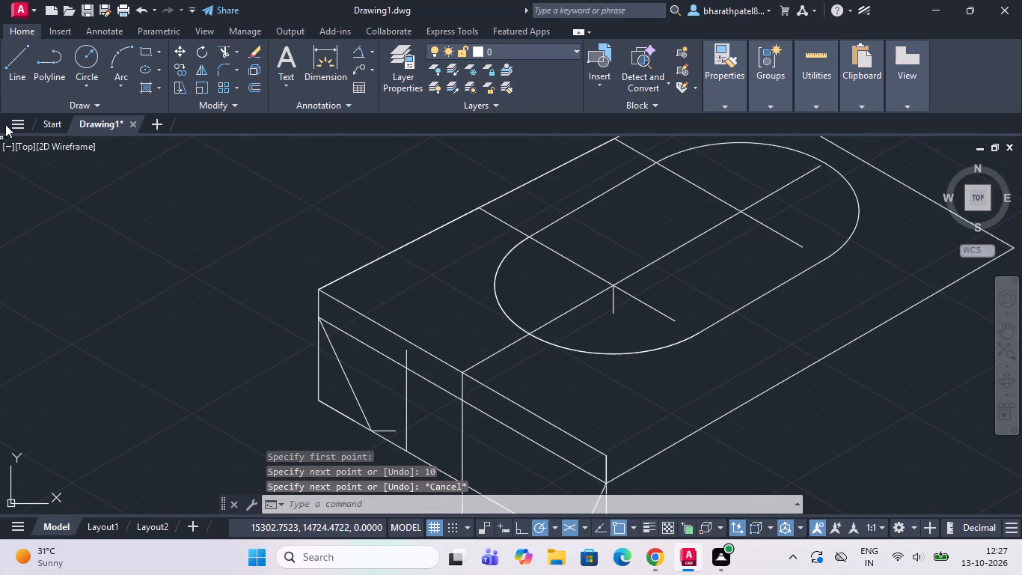
pyautogui.moveTo(19, 67); pyautogui.dragTo(47, 91)
pyautogui.scroll(2, 852, 231)
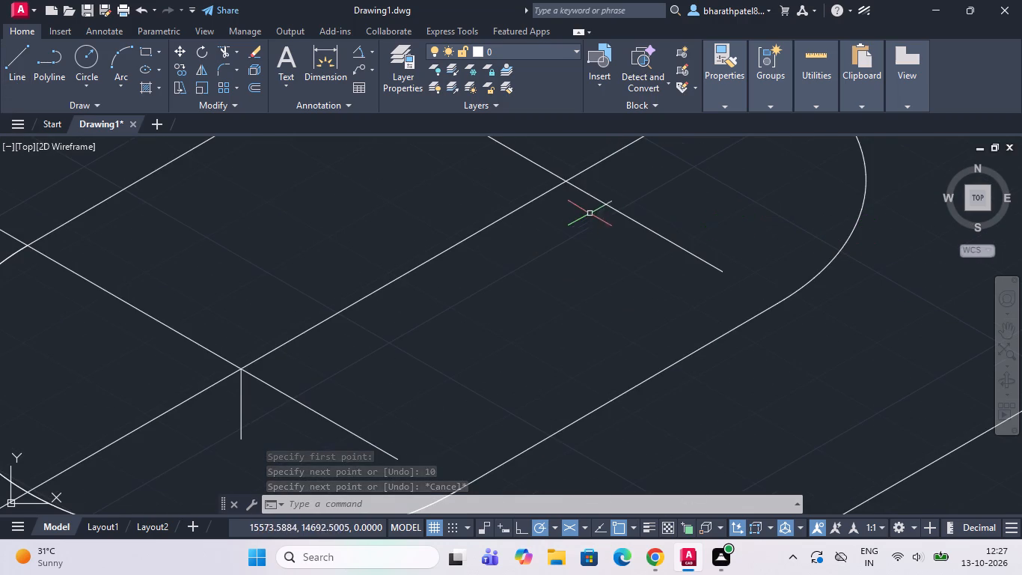
pyautogui.click(14, 73)
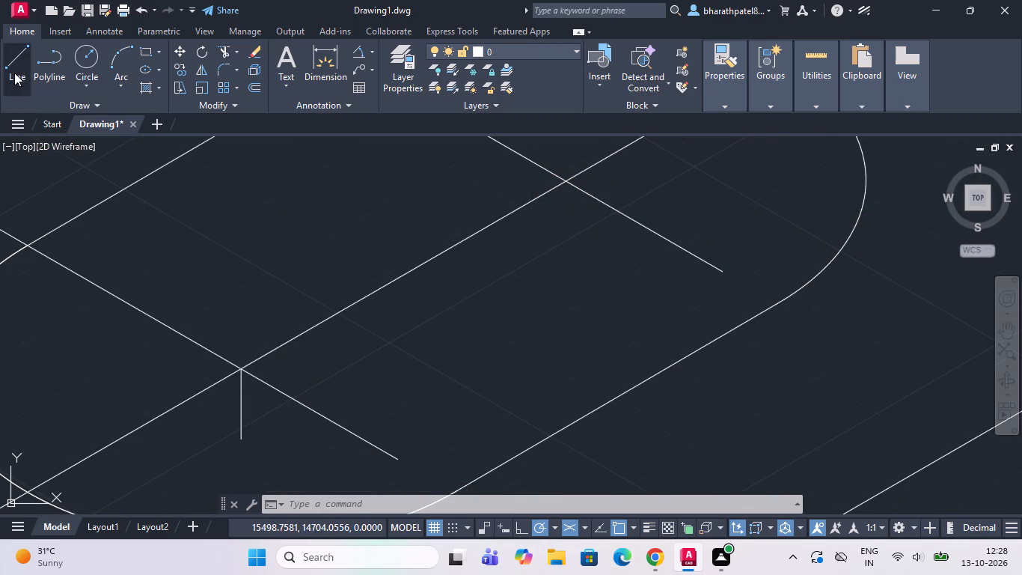
pyautogui.click(569, 177)
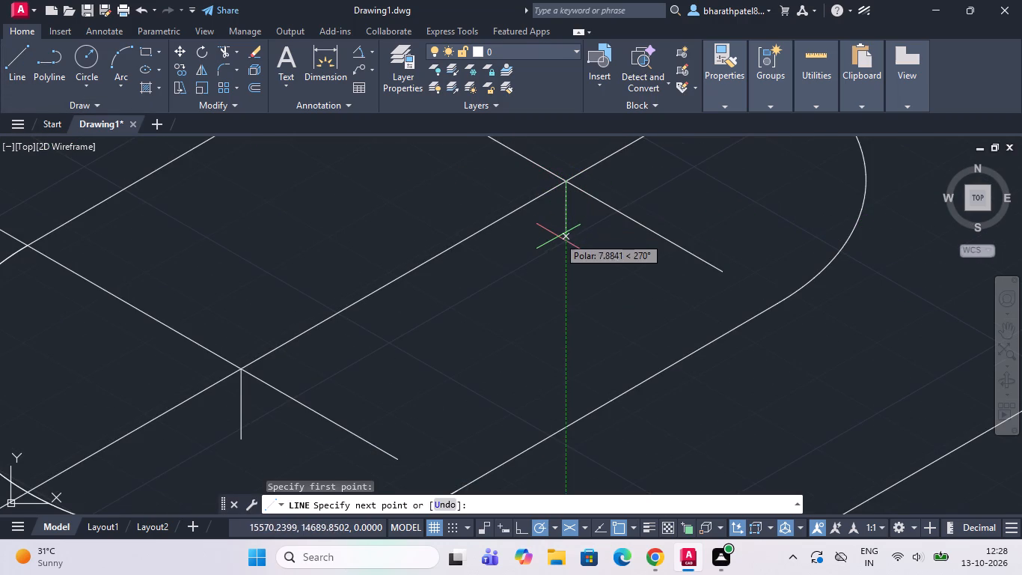
pyautogui.write('10')
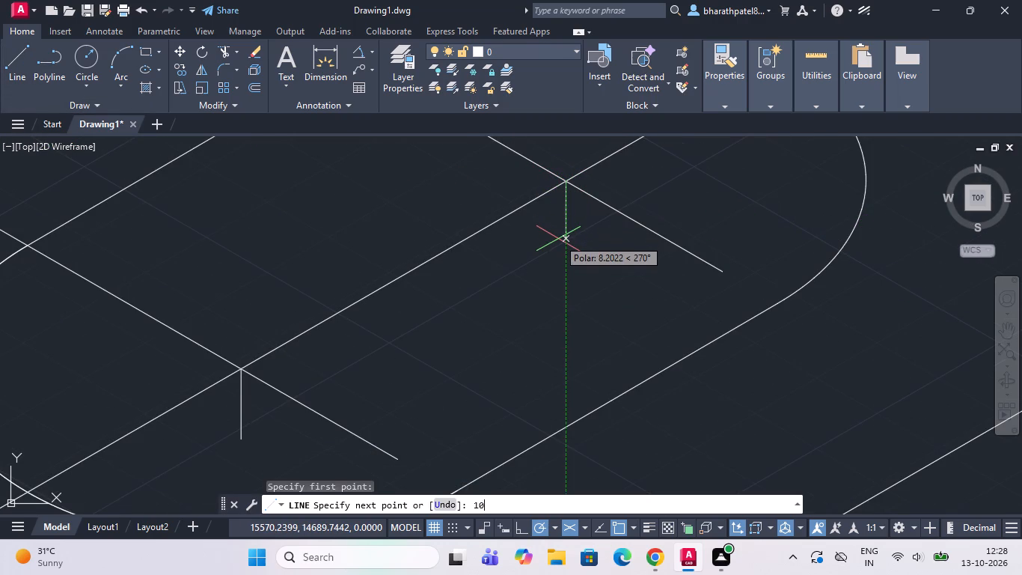
pyautogui.press('Return')
pyautogui.press('Escape')
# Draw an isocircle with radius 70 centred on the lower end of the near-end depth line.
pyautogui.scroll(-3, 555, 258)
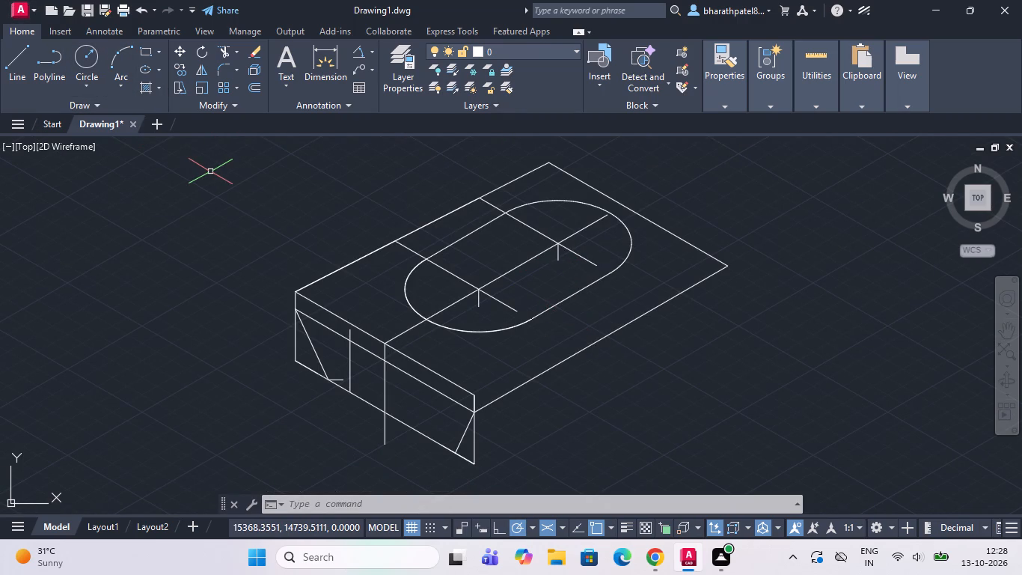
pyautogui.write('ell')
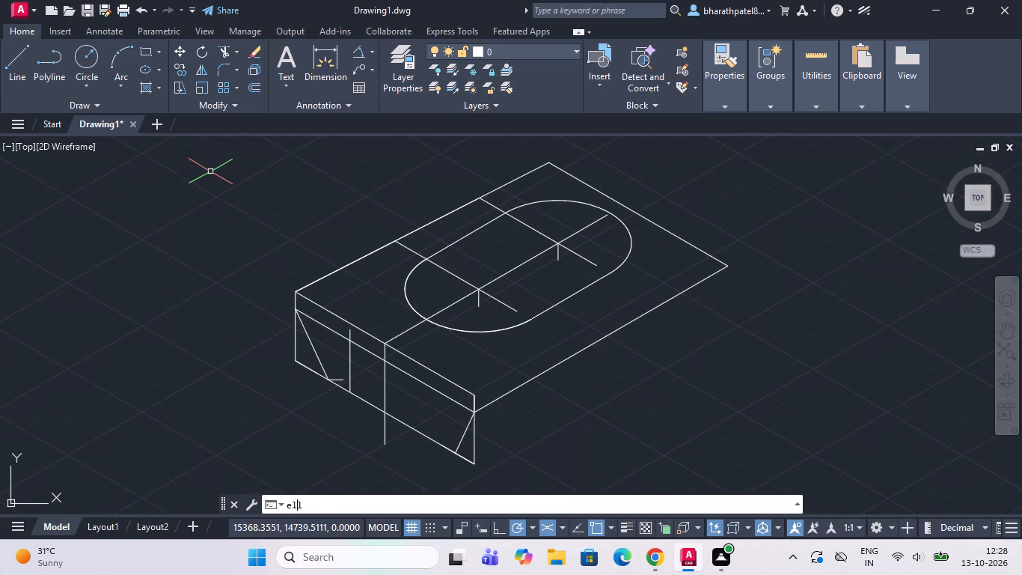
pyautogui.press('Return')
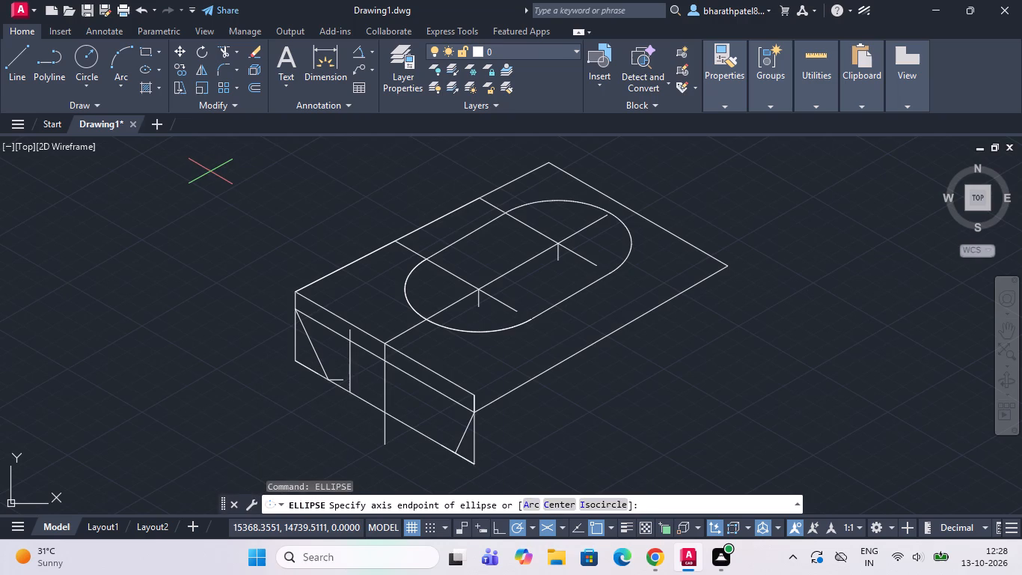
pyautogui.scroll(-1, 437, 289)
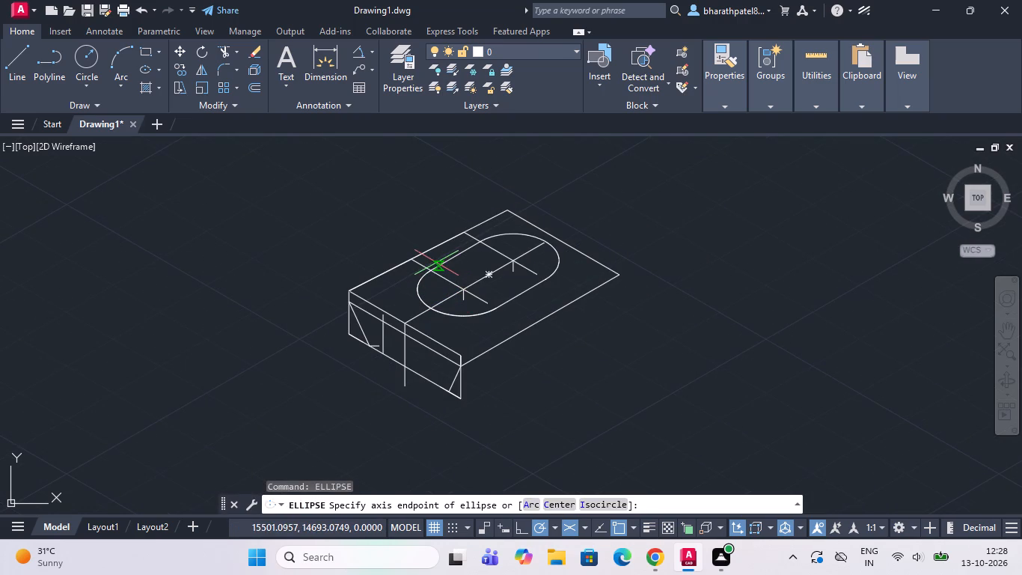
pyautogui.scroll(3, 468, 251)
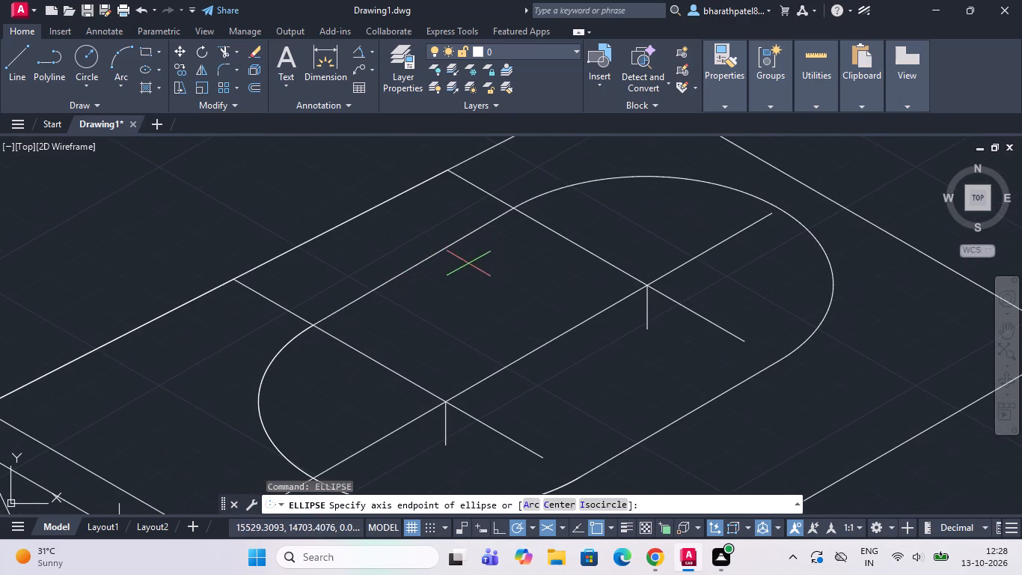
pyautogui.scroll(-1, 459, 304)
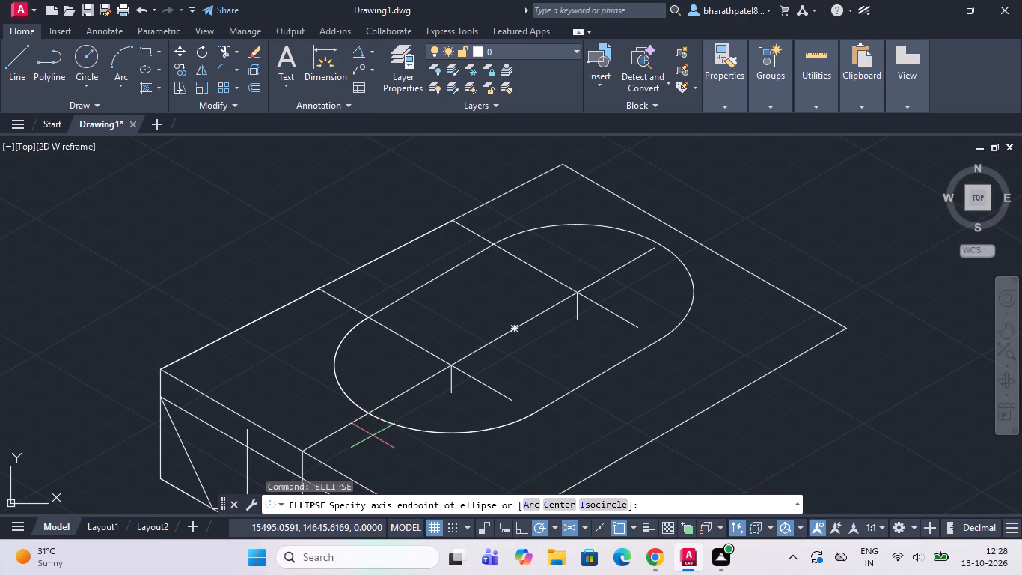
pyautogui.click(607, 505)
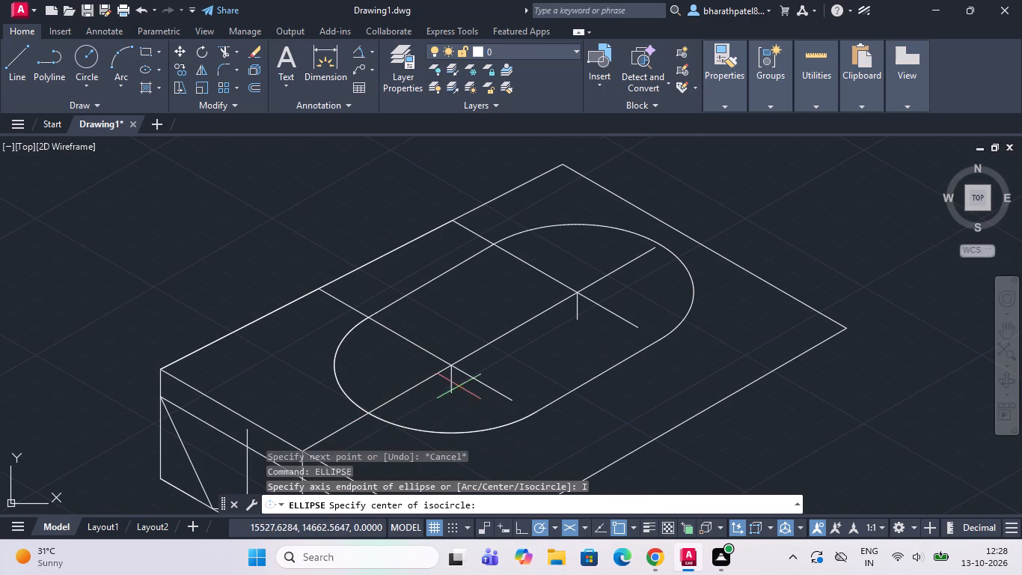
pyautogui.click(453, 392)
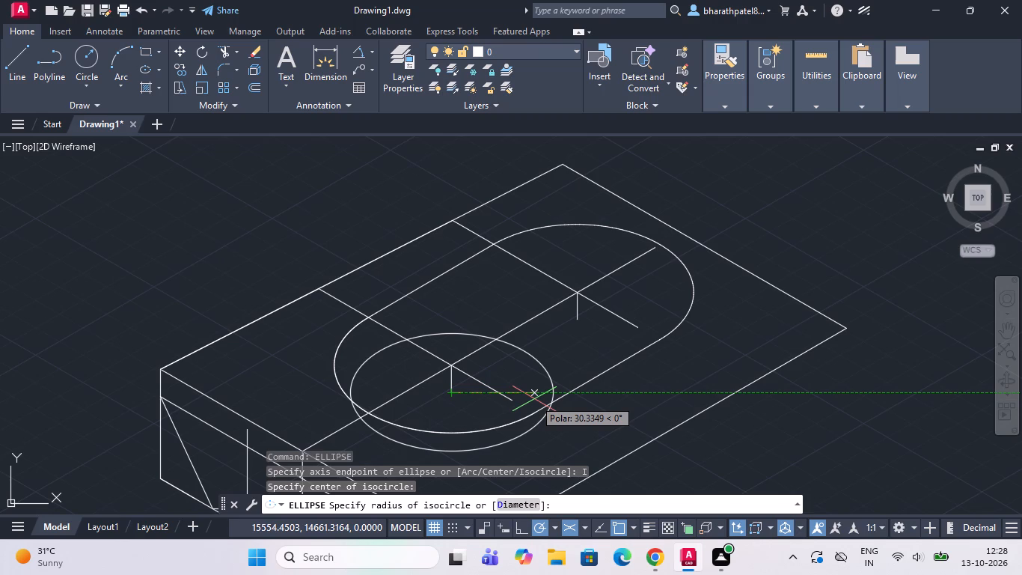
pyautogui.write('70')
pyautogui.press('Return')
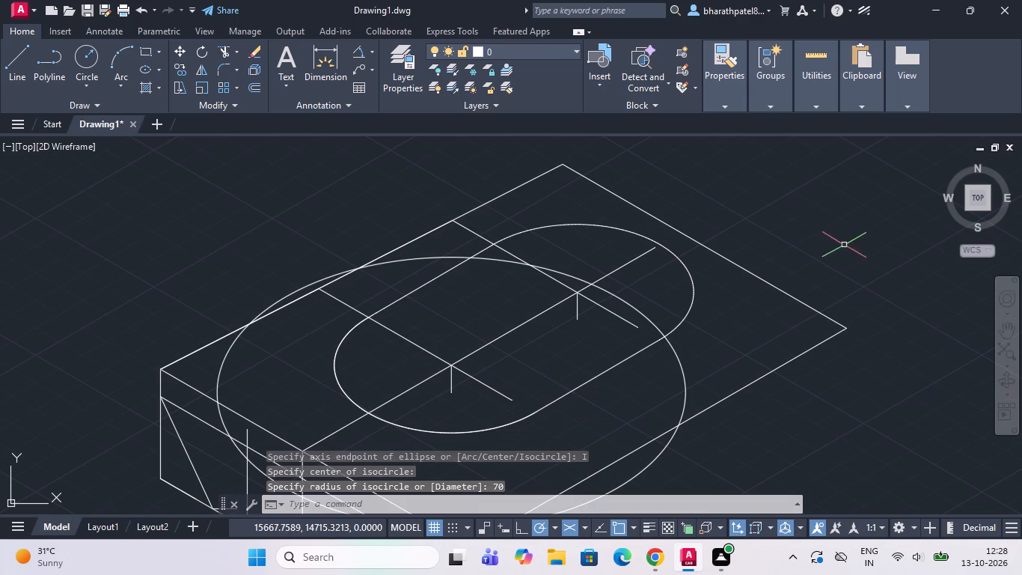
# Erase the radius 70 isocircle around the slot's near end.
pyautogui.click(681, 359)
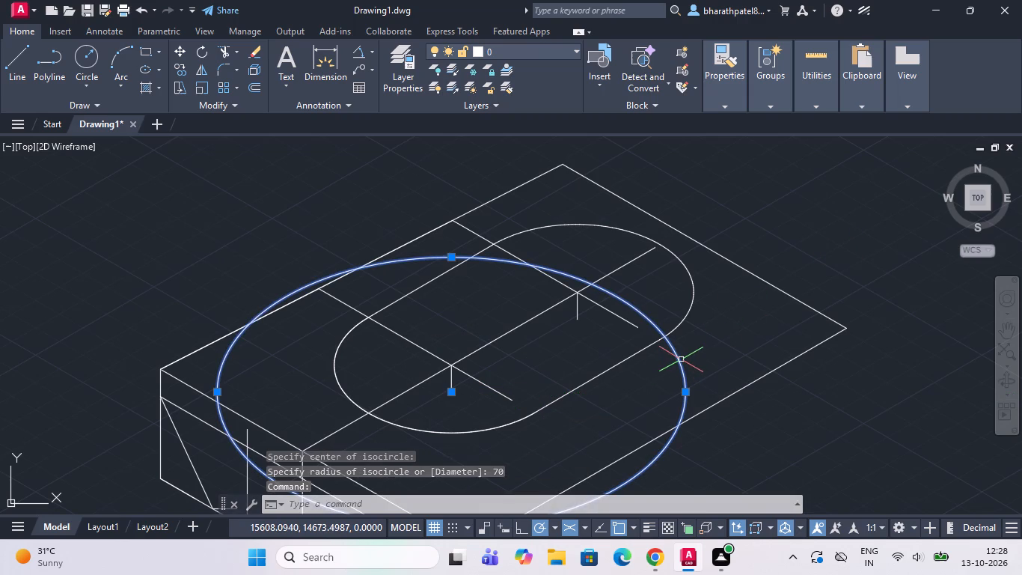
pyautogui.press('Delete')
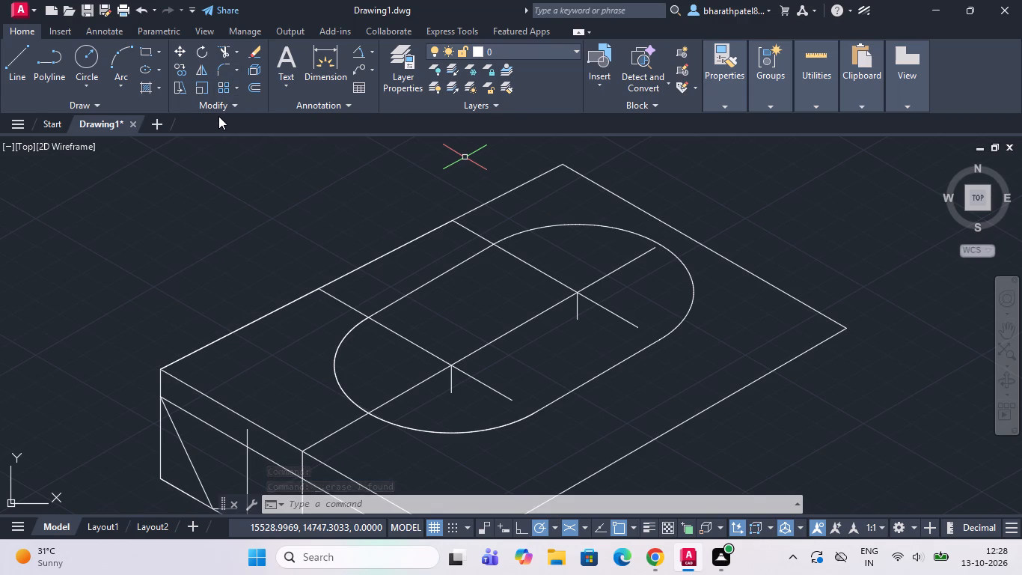
# Draw an isocircle with diameter 70 centred on the lower end of the near-end depth line.
pyautogui.write('ell')
pyautogui.press('Return')
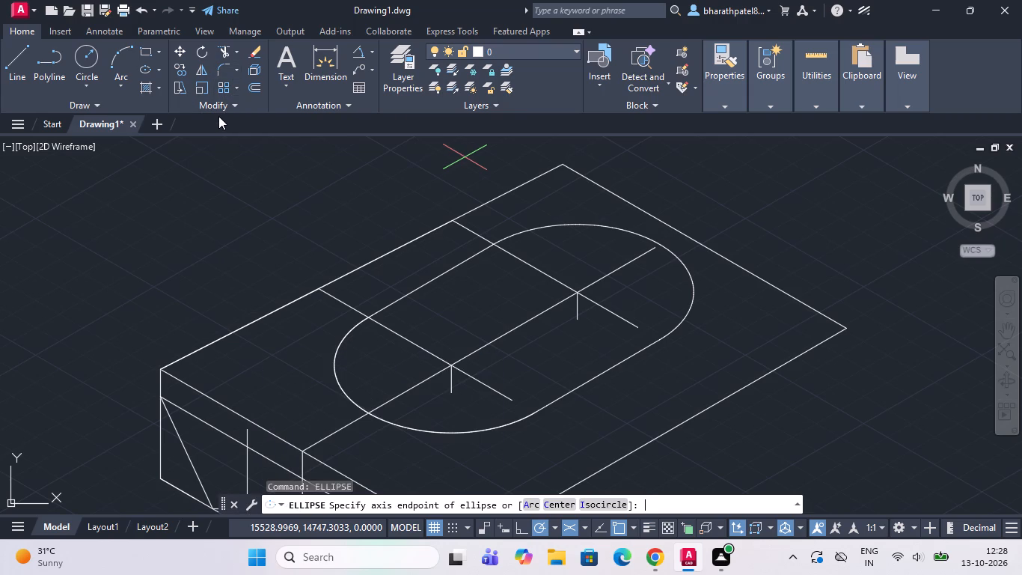
pyautogui.click(611, 503)
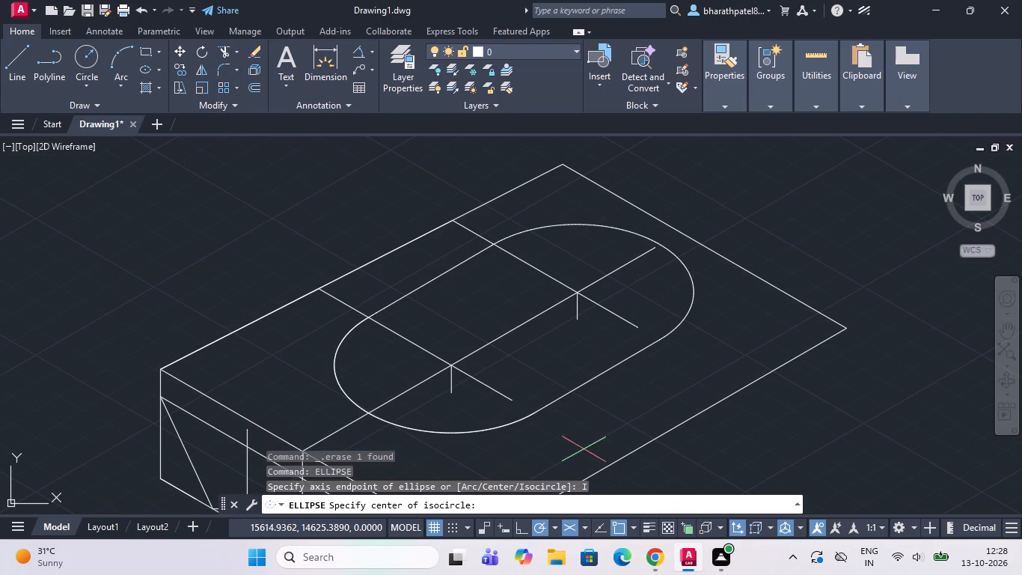
pyautogui.moveTo(451, 390); pyautogui.dragTo(467, 390)
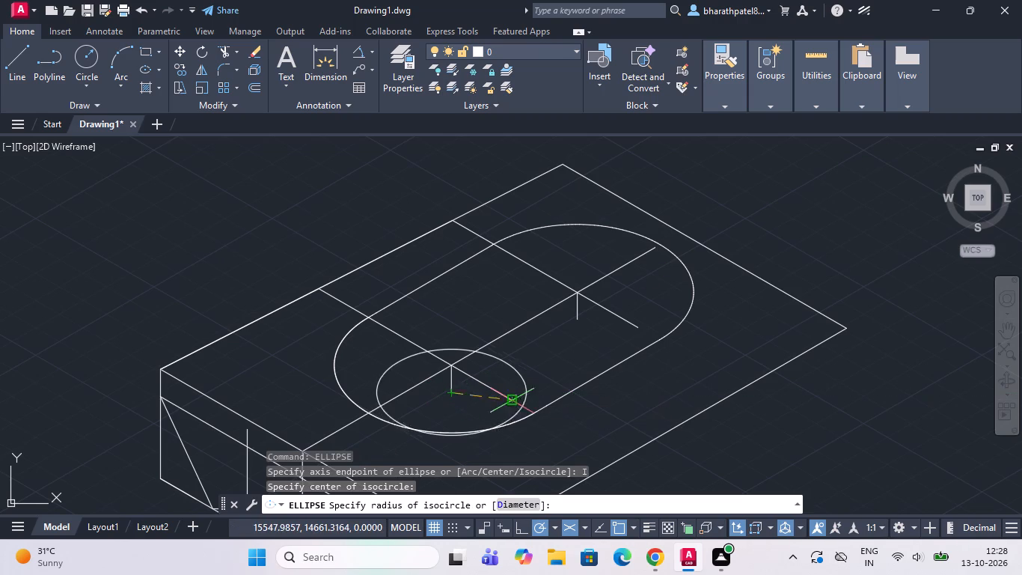
pyautogui.click(503, 508)
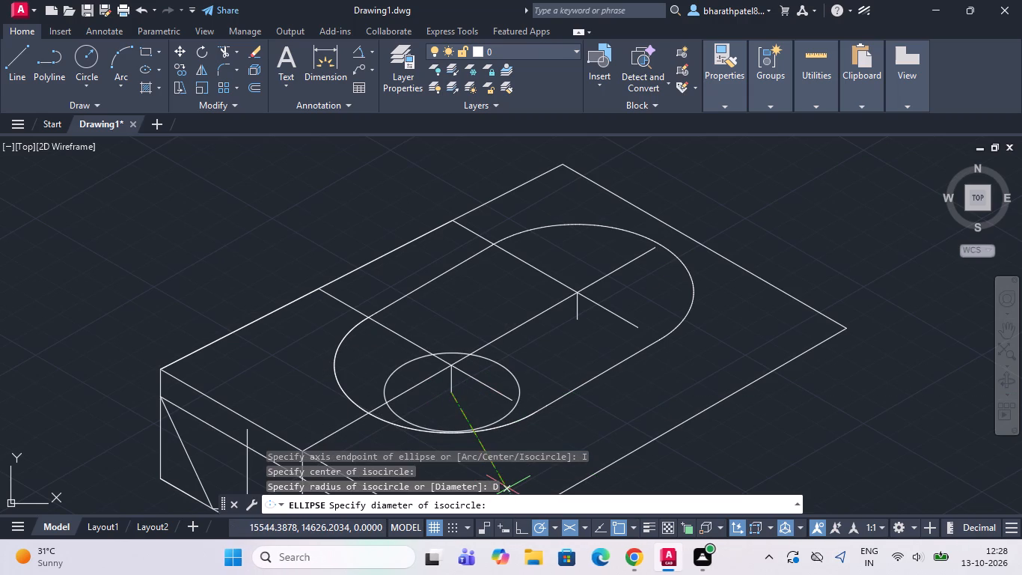
pyautogui.write('70')
pyautogui.press('Return')
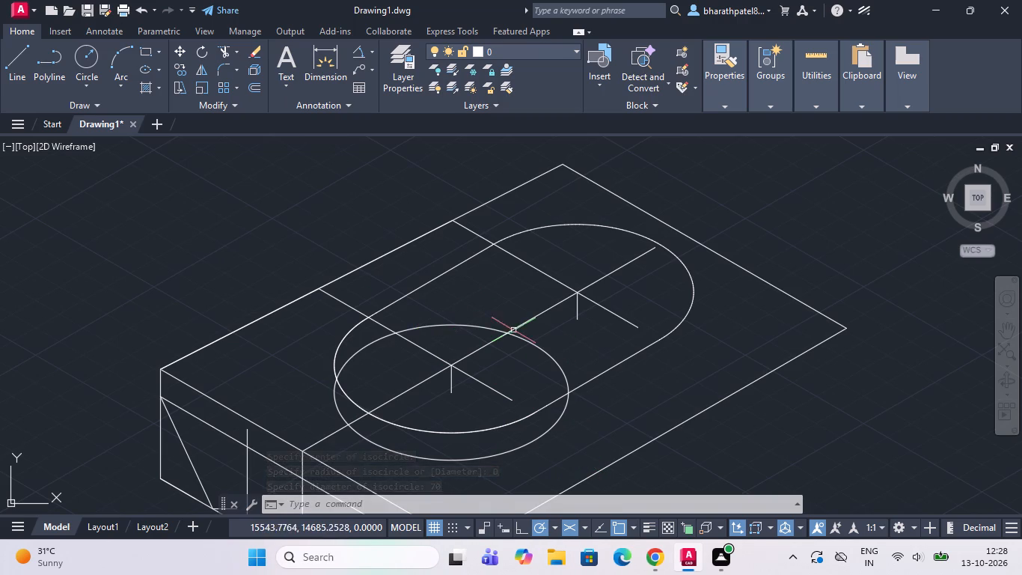
# Draw an isocircle with diameter 70 centred on the lower end of the far-end depth line.
pyautogui.press('space')
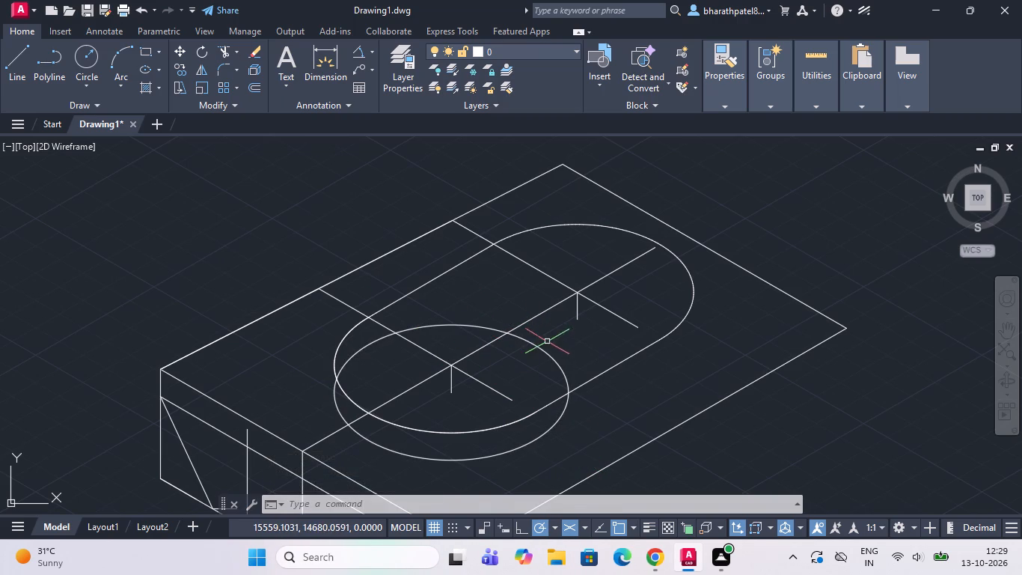
pyautogui.click(597, 508)
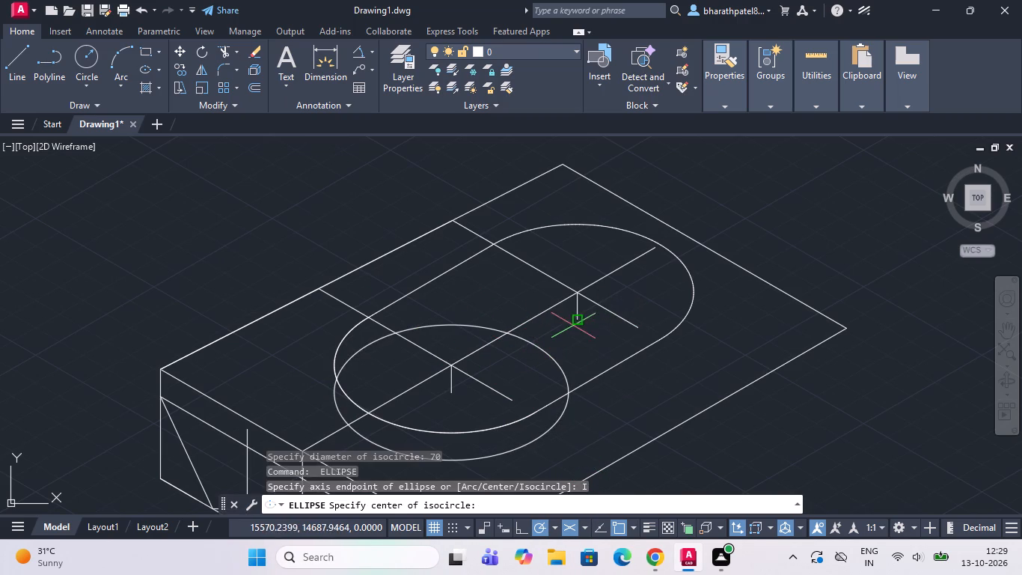
pyautogui.scroll(3, 563, 321)
pyautogui.click(619, 313)
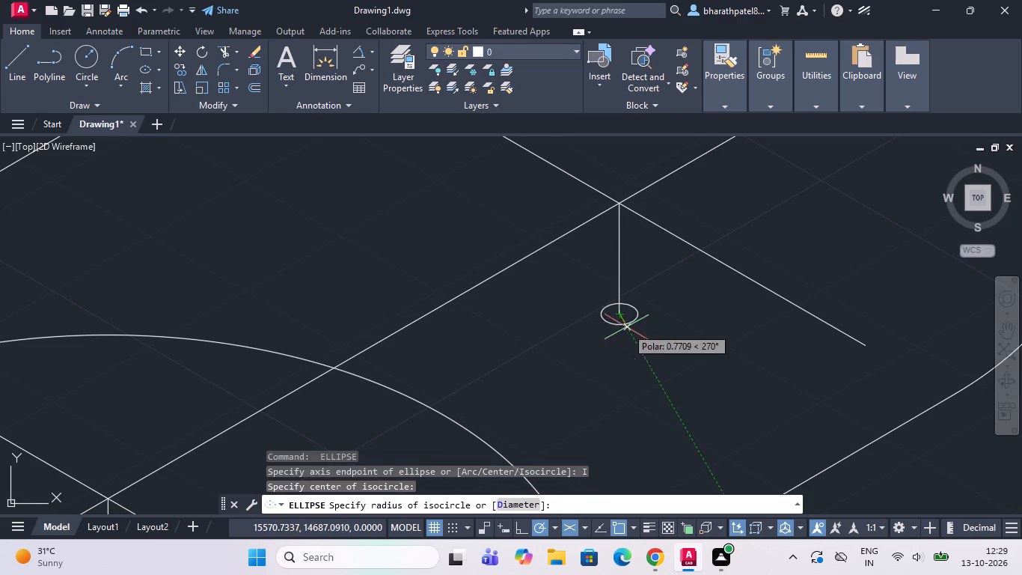
pyautogui.scroll(-2, 703, 347)
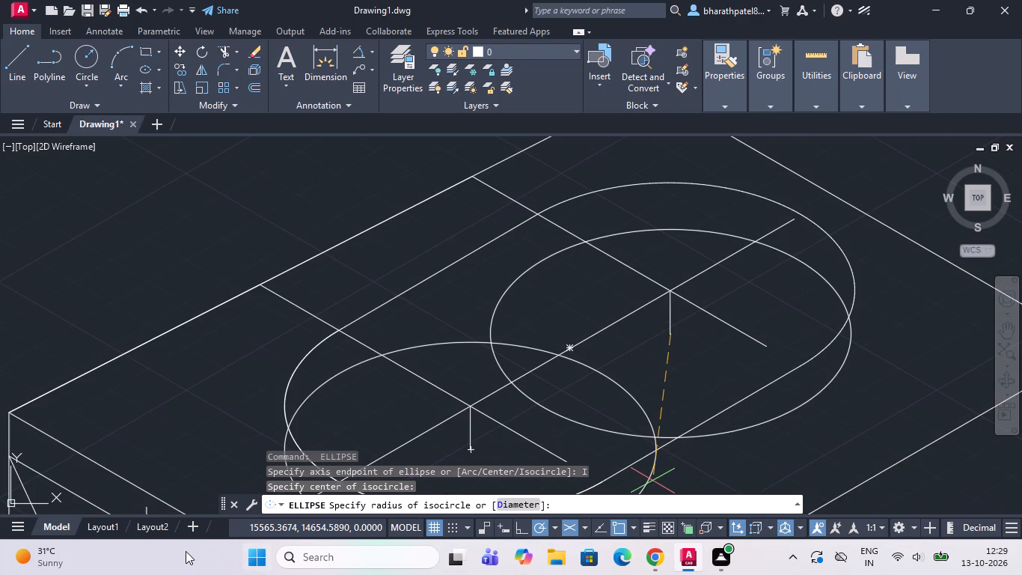
pyautogui.click(514, 506)
pyautogui.press('7')
pyautogui.press('0')
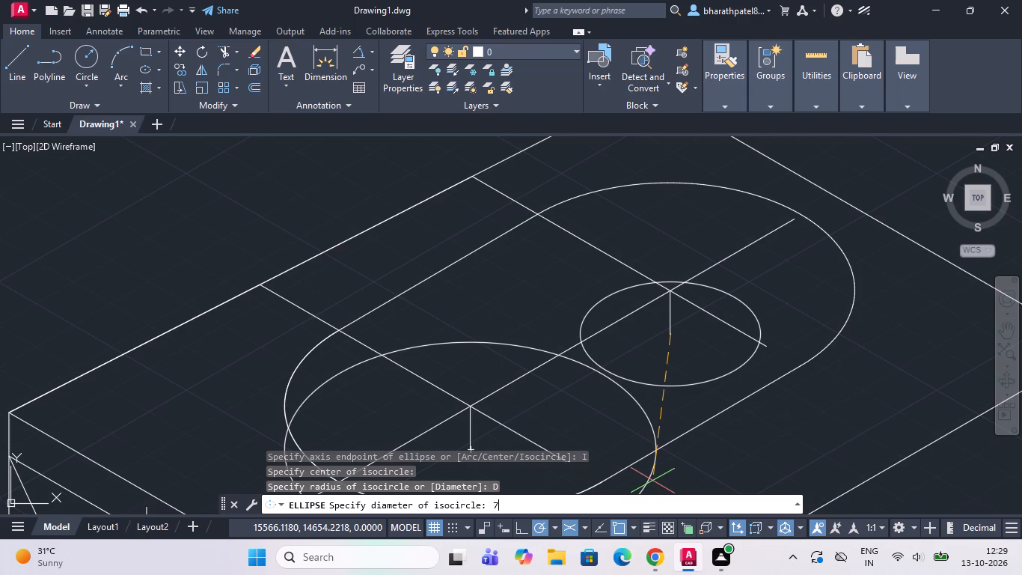
pyautogui.press('Return')
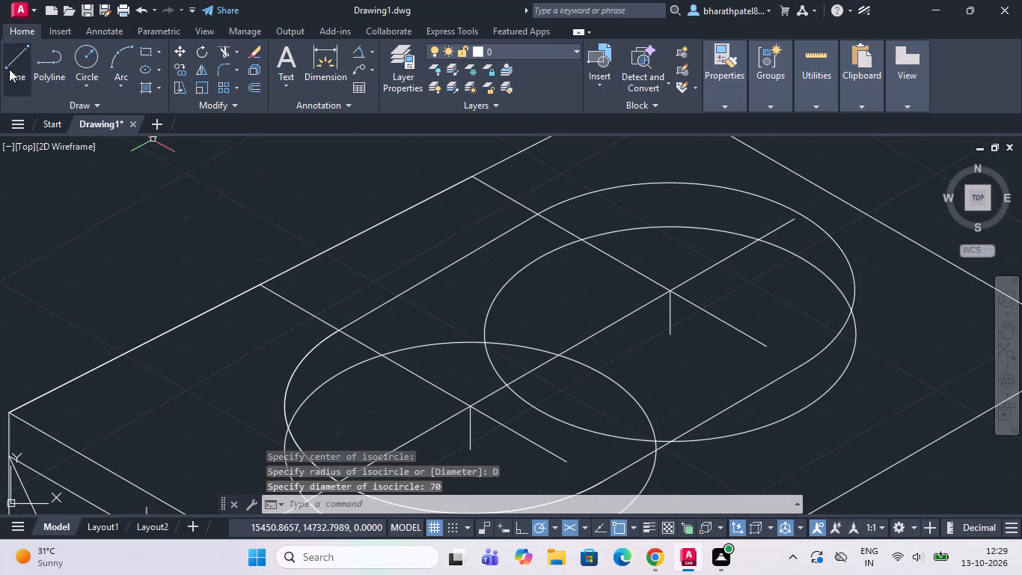
# Draw a line from the near-end depth line's lower end, parallel to the cross centre line, extending just past the lower isocircle's back edge.
pyautogui.click(10, 64)
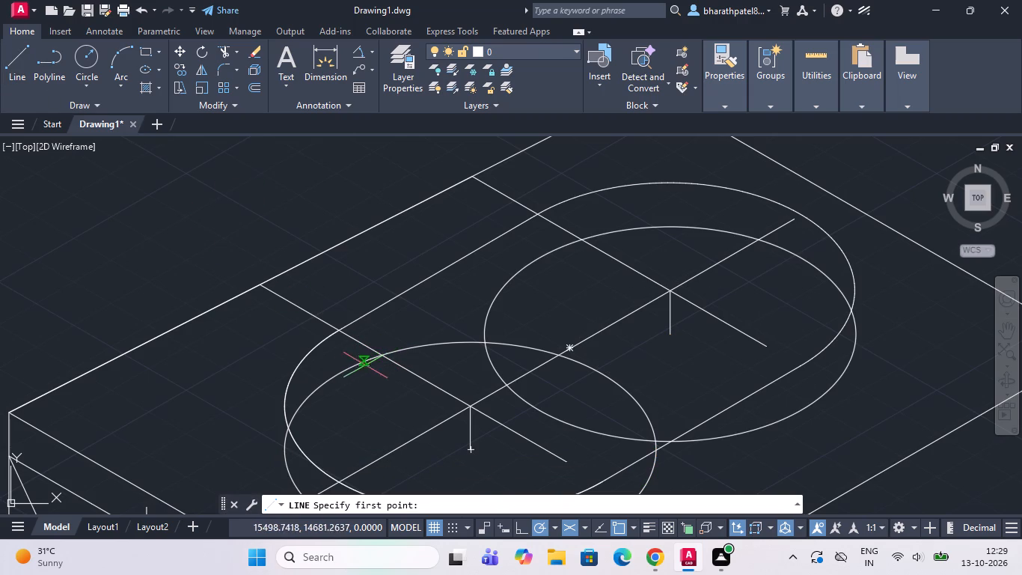
pyautogui.click(13, 67)
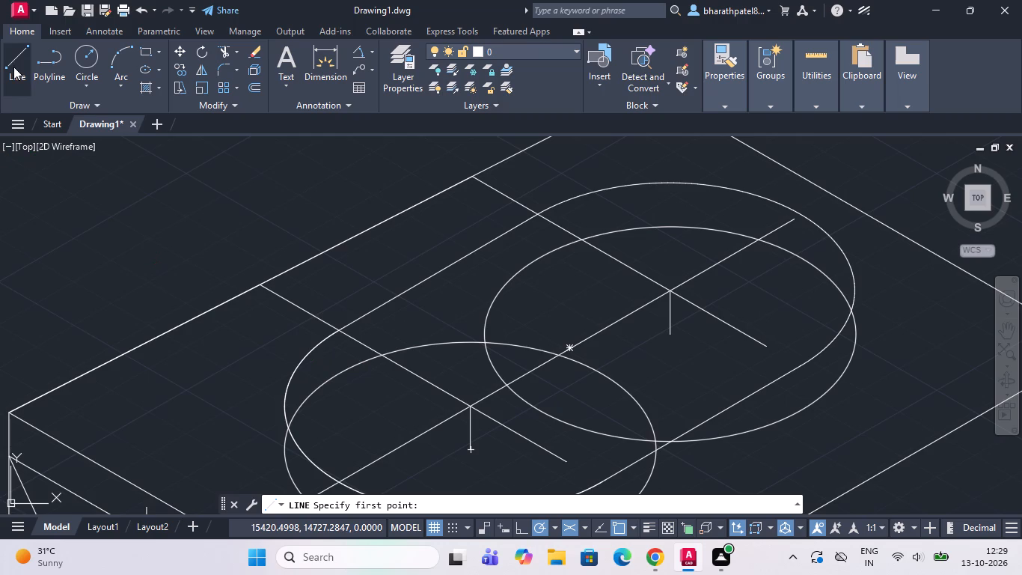
pyautogui.moveTo(474, 451); pyautogui.dragTo(471, 443)
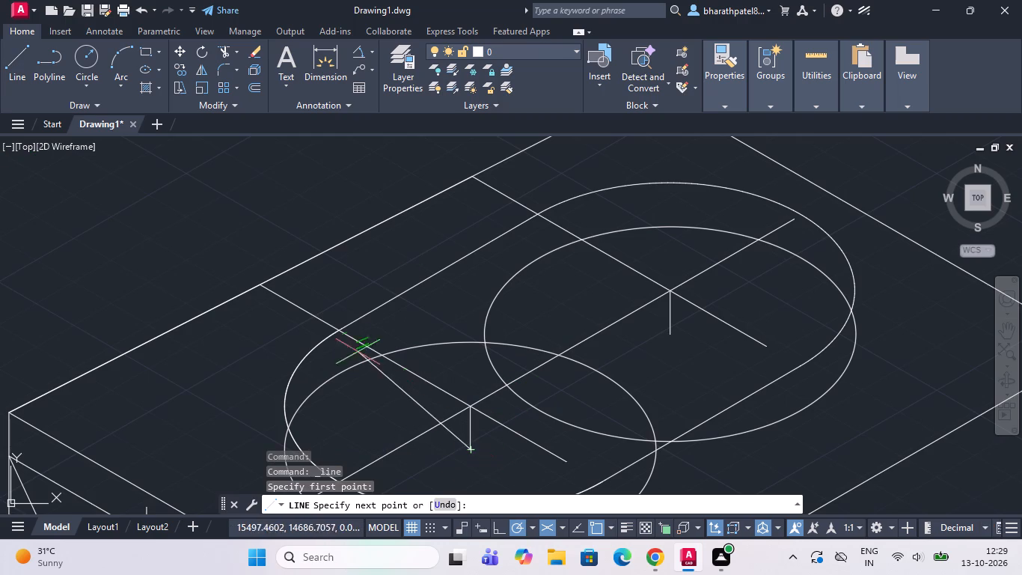
pyautogui.click(327, 361)
pyautogui.press('Escape')
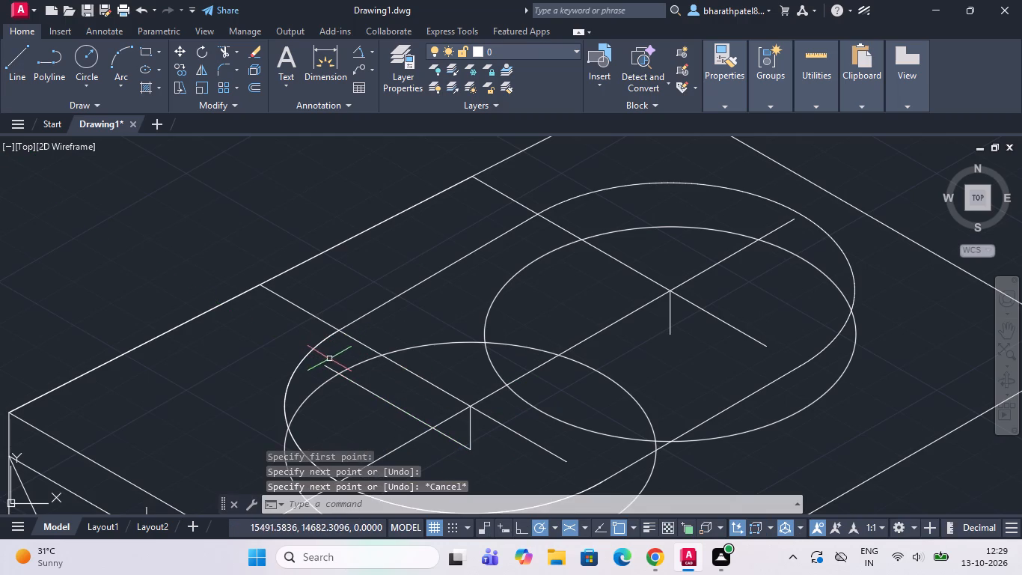
# Draw a line about 40 units long at 150° from the far-end depth line's lower end, parallel to the cross centre line.
pyautogui.click(16, 70)
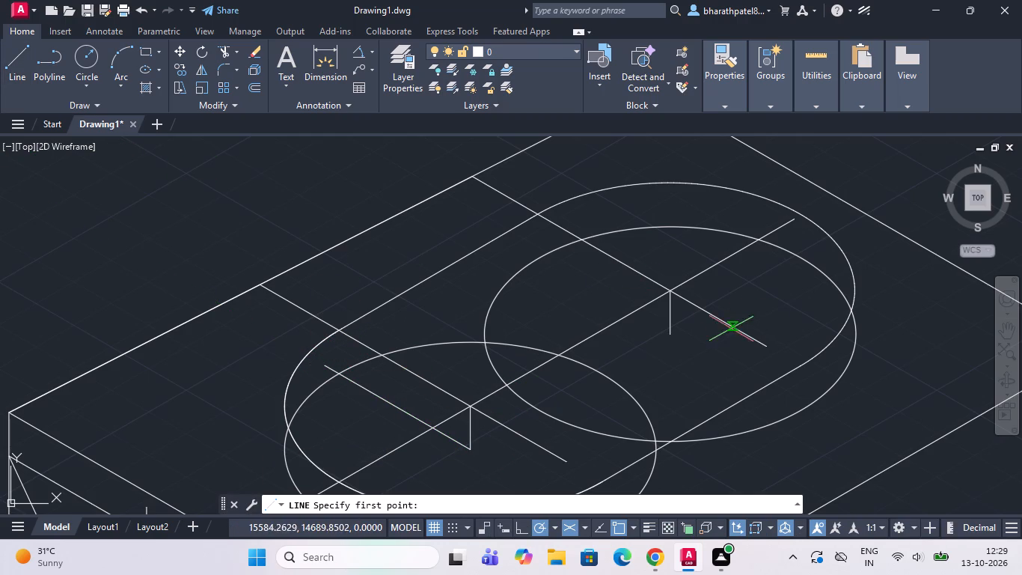
pyautogui.click(673, 335)
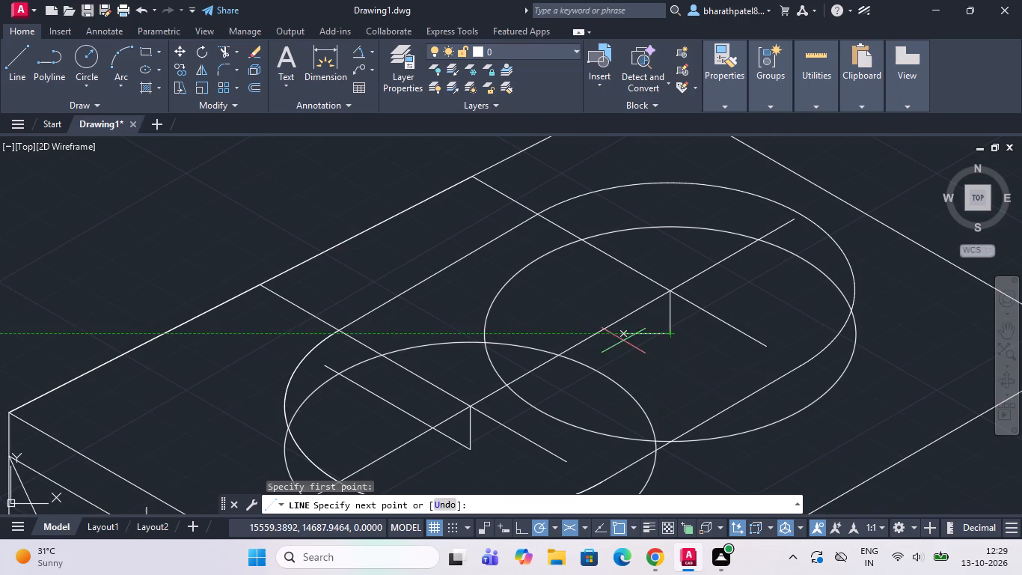
pyautogui.click(523, 251)
pyautogui.press('Escape')
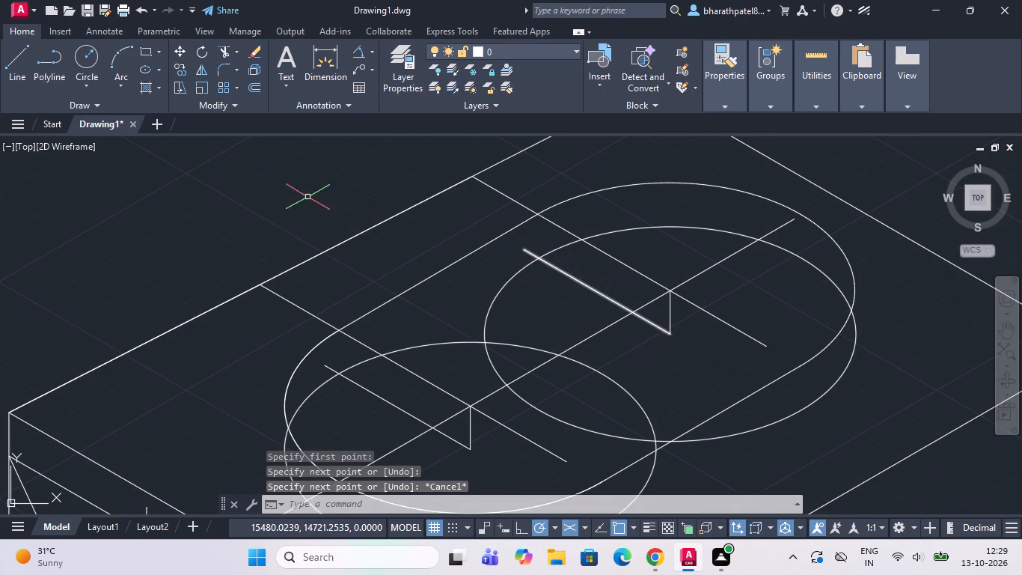
# Draw a line joining the back edges of the two lower isocircles, between their intersections with the two parallel construction lines.
pyautogui.click(19, 48)
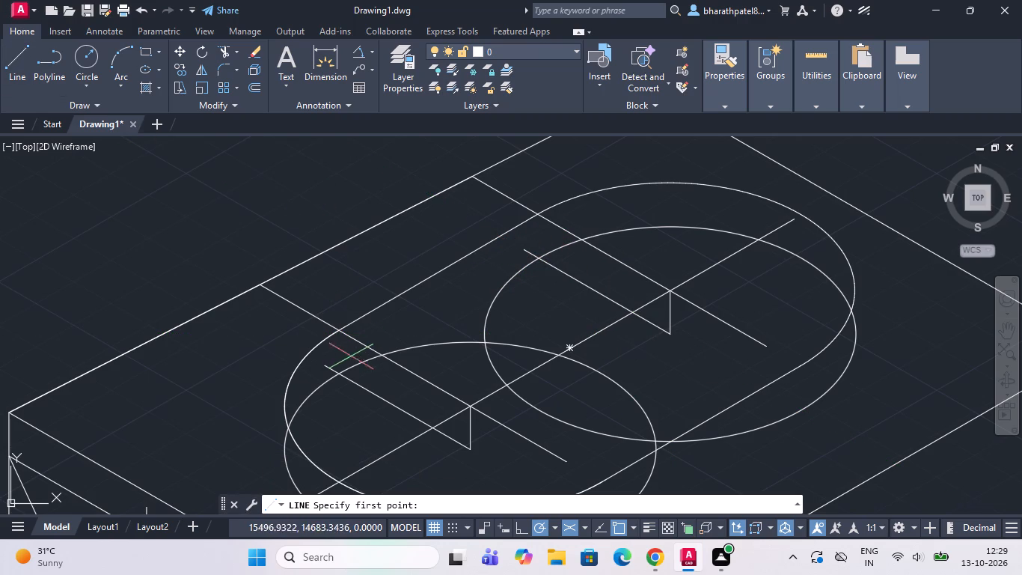
pyautogui.click(337, 376)
pyautogui.scroll(2, 521, 264)
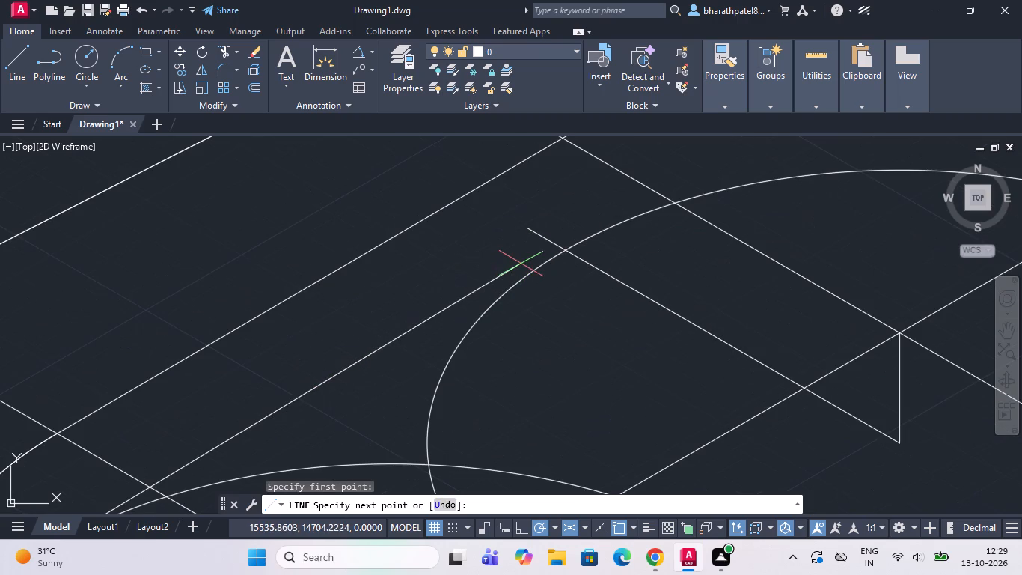
pyautogui.click(566, 254)
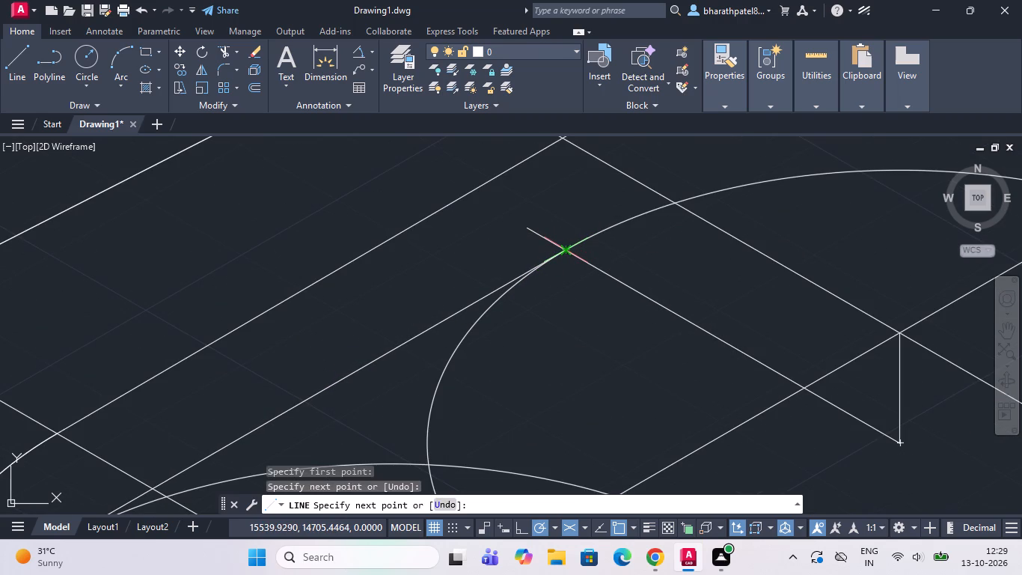
pyautogui.press('Escape')
pyautogui.scroll(-2, 565, 260)
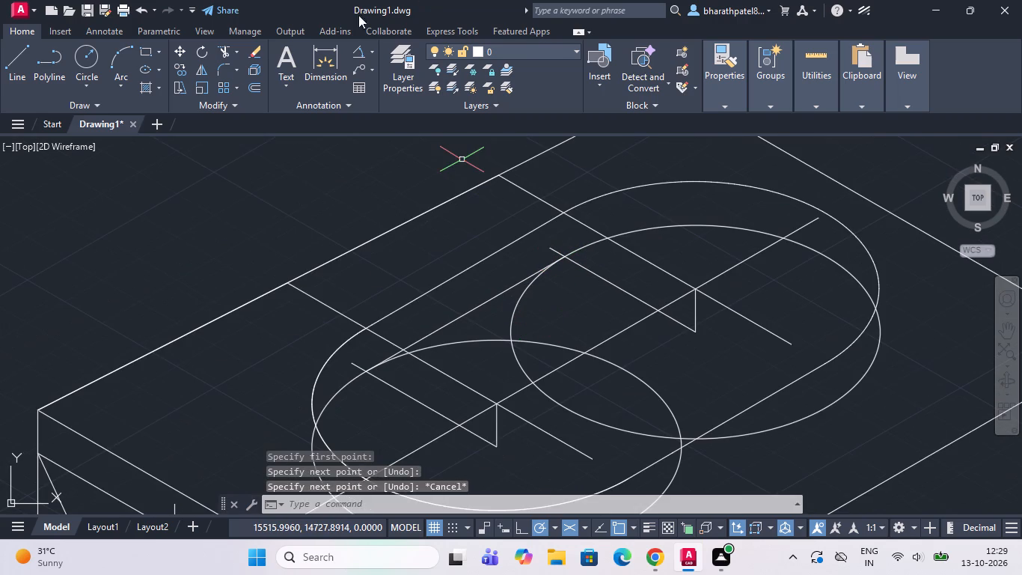
# Trim the inner arcs of the lower isocircles behind the slot's long centre line, including the leftover piece beside the new back edge.
pyautogui.moveTo(224, 48); pyautogui.dragTo(243, 65)
pyautogui.moveTo(466, 351); pyautogui.dragTo(561, 312)
pyautogui.click(219, 46)
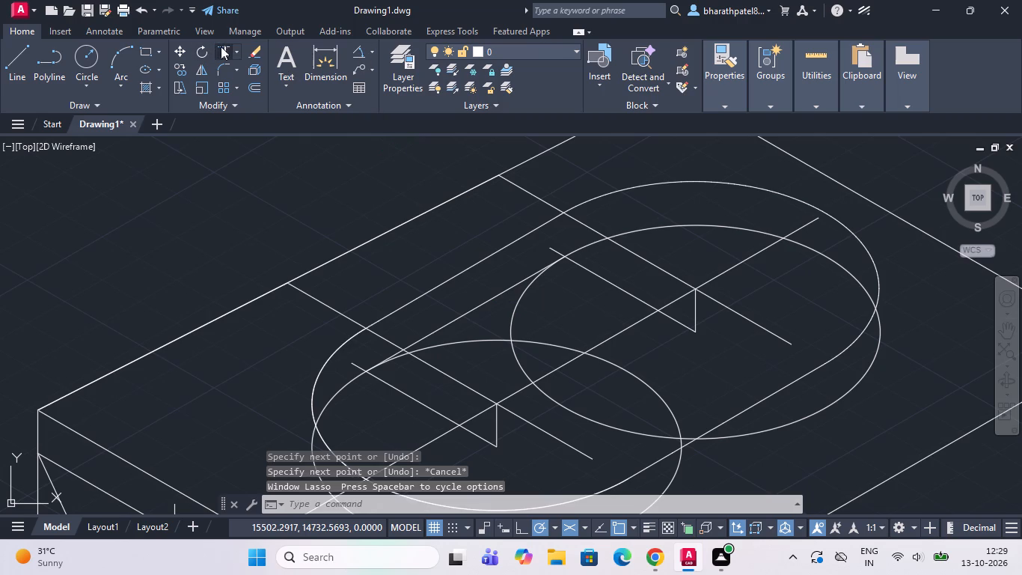
pyautogui.moveTo(462, 367); pyautogui.dragTo(574, 321)
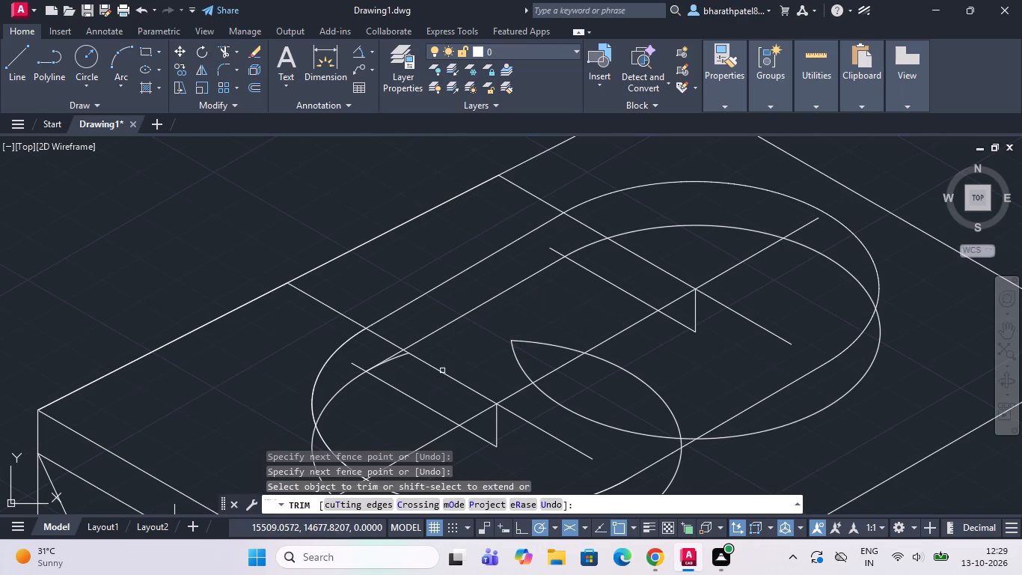
pyautogui.scroll(2, 397, 362)
pyautogui.click(401, 346)
# Trim both parallel construction lines: their overshoots past the lower back edge and their portions up to the slot's long centre line.
pyautogui.scroll(1, 401, 348)
pyautogui.scroll(-3, 401, 358)
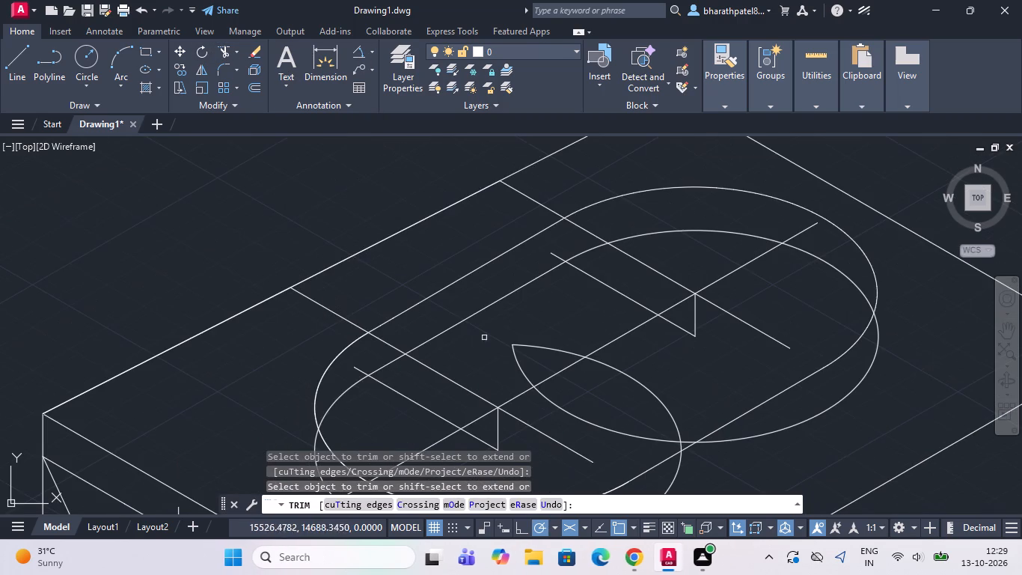
pyautogui.scroll(1, 608, 249)
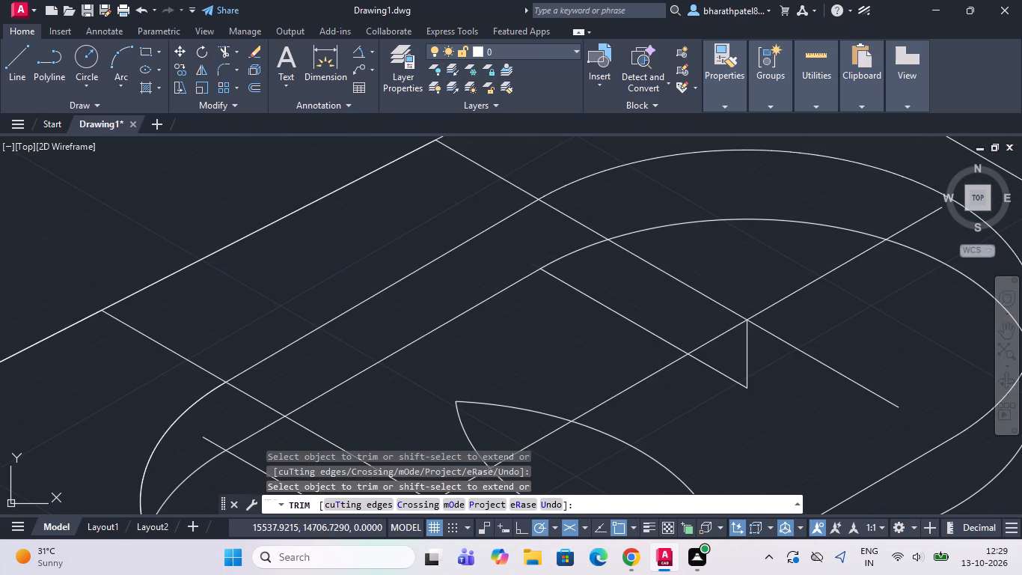
pyautogui.click(527, 260)
pyautogui.moveTo(606, 288); pyautogui.dragTo(575, 336)
pyautogui.scroll(-3, 581, 325)
pyautogui.scroll(3, 499, 374)
pyautogui.moveTo(453, 290); pyautogui.dragTo(450, 308)
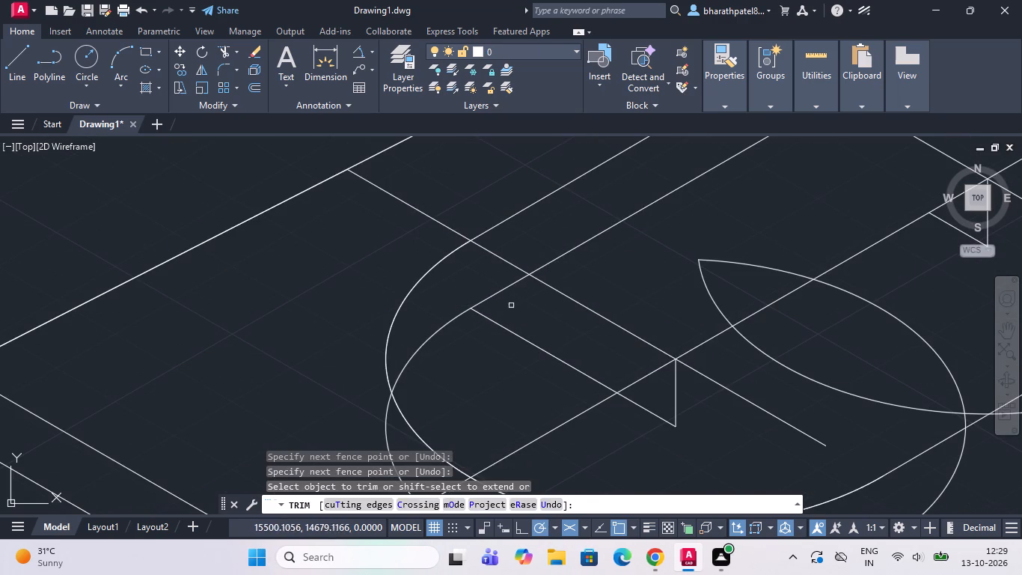
pyautogui.moveTo(524, 315); pyautogui.dragTo(500, 371)
# Trim the lower isocircles' front portions that extend beyond the upper slot outline, along with the arc pieces just inside its front edge.
pyautogui.scroll(-3, 502, 366)
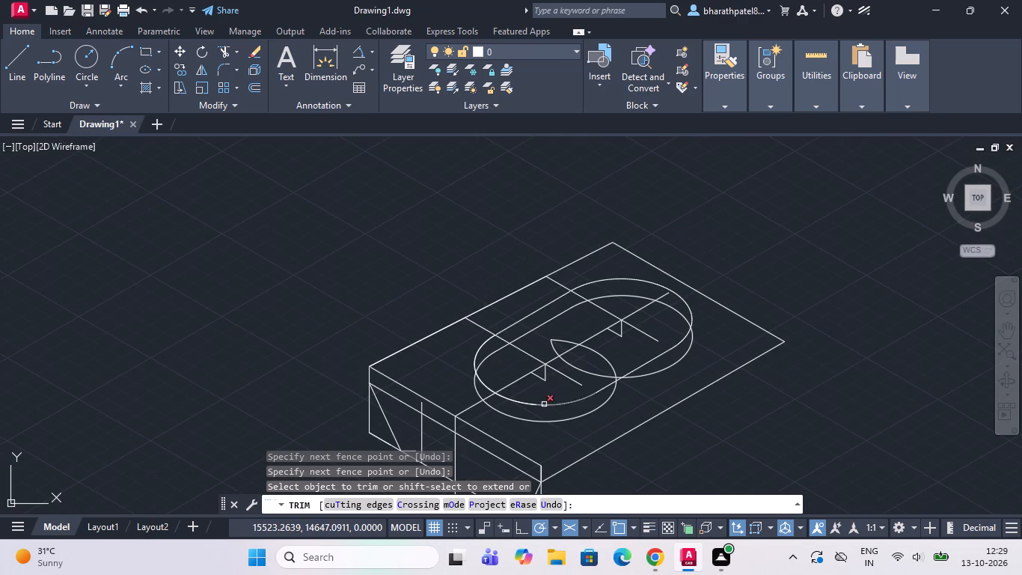
pyautogui.scroll(2, 544, 404)
pyautogui.moveTo(382, 371); pyautogui.dragTo(359, 372)
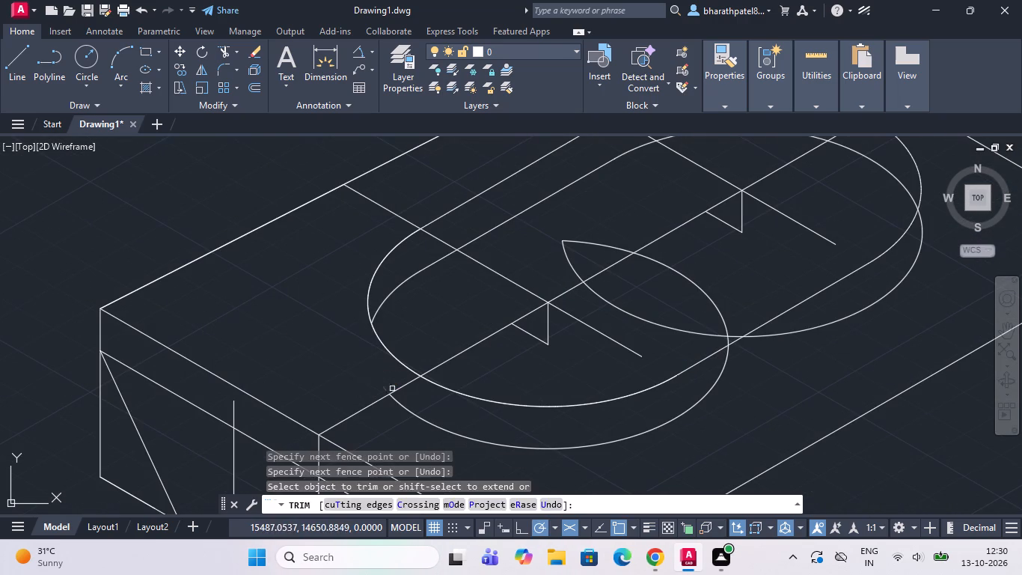
pyautogui.moveTo(432, 407); pyautogui.dragTo(430, 442)
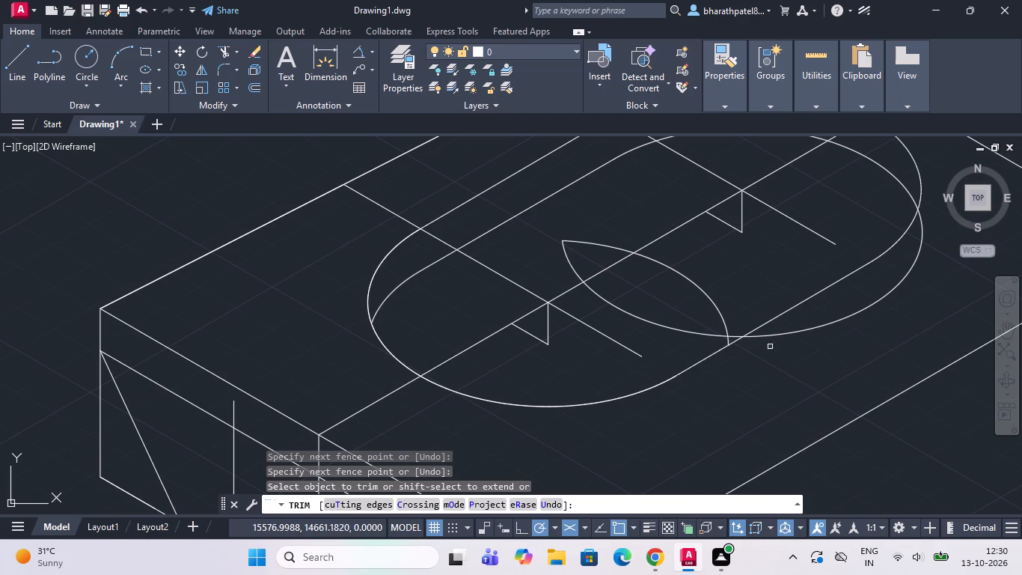
pyautogui.moveTo(800, 317); pyautogui.dragTo(790, 374)
pyautogui.moveTo(738, 285); pyautogui.dragTo(665, 350)
pyautogui.scroll(2, 753, 324)
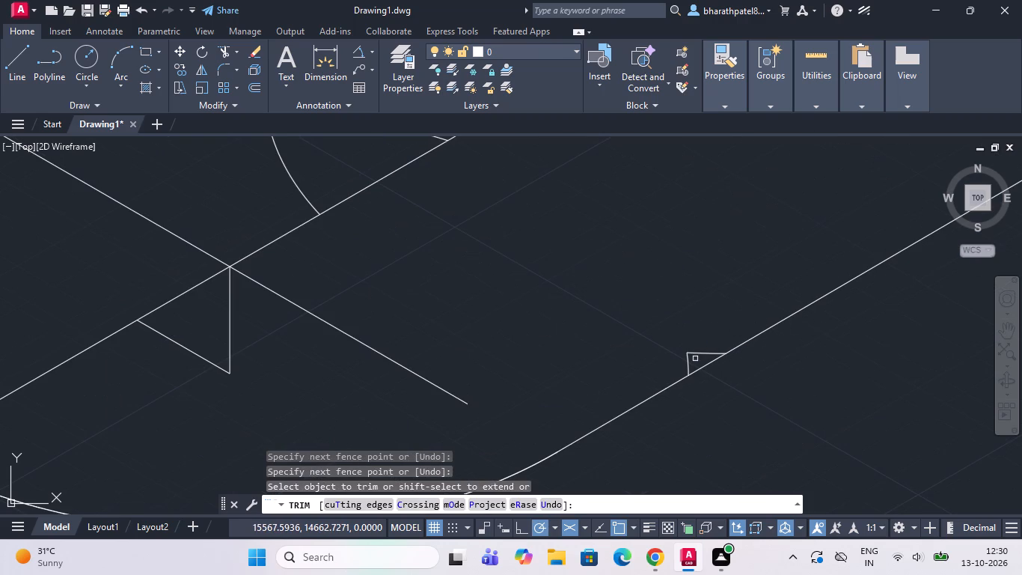
pyautogui.scroll(3, 694, 361)
pyautogui.moveTo(739, 270); pyautogui.dragTo(591, 395)
# Trim away the leftover arc fragments in the slot's middle and the construction line stubs between the centre line and both depth lines.
pyautogui.scroll(-3, 591, 393)
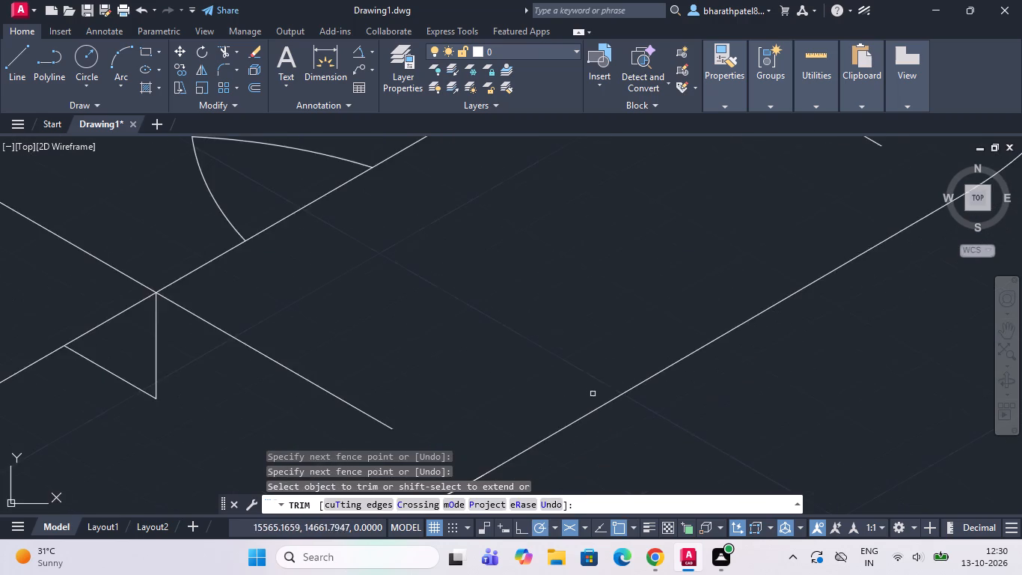
pyautogui.scroll(-4, 611, 353)
pyautogui.scroll(2, 553, 308)
pyautogui.moveTo(572, 334); pyautogui.dragTo(541, 365)
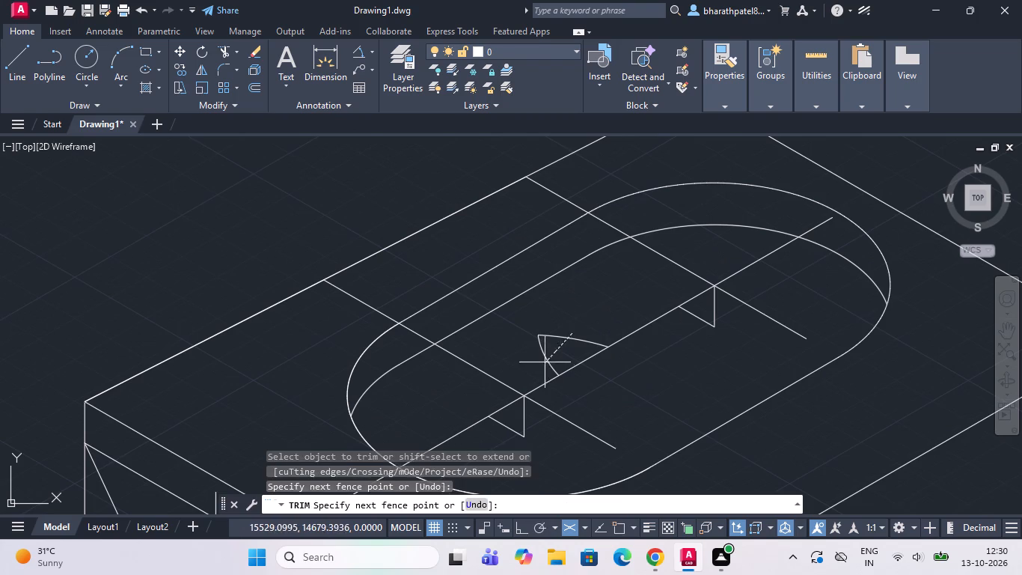
pyautogui.moveTo(541, 365); pyautogui.dragTo(526, 370)
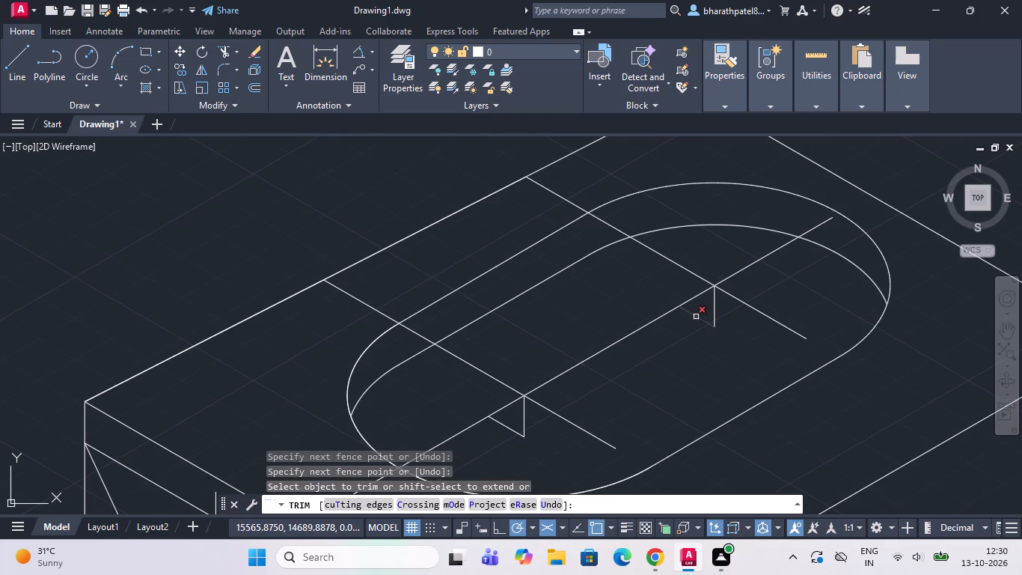
pyautogui.click(696, 315)
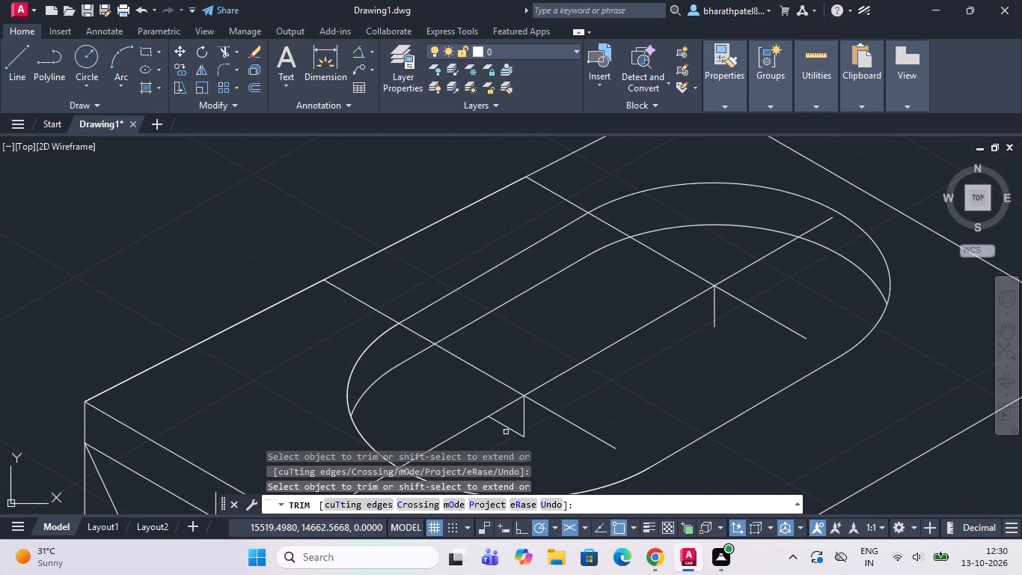
pyautogui.click(508, 428)
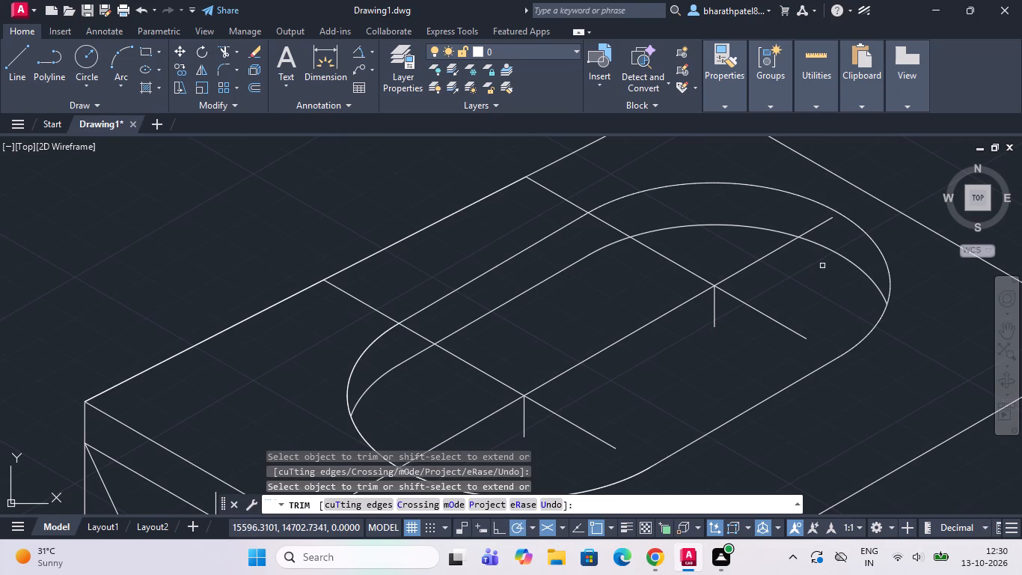
pyautogui.scroll(-2, 823, 256)
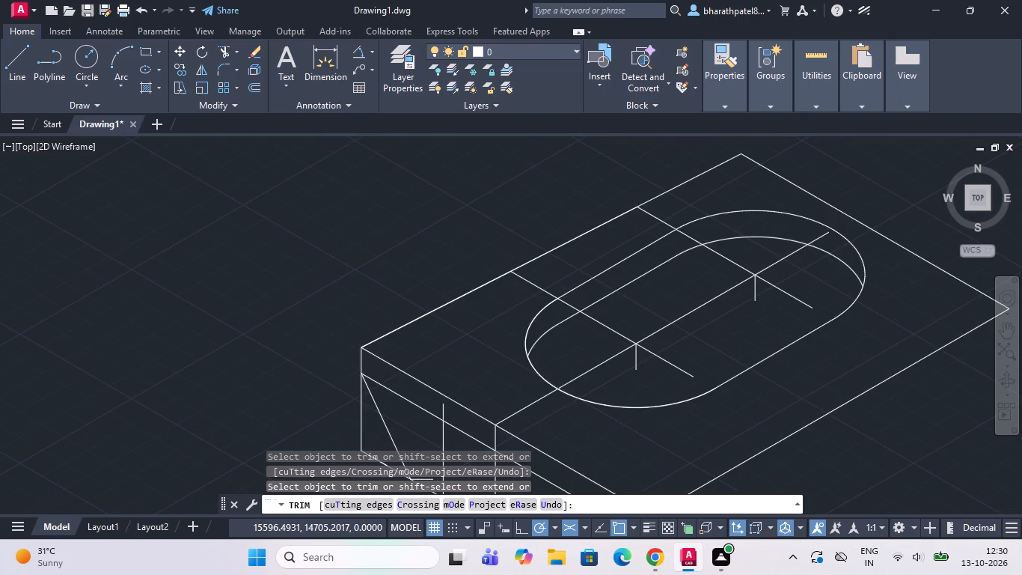
pyautogui.scroll(-1, 757, 361)
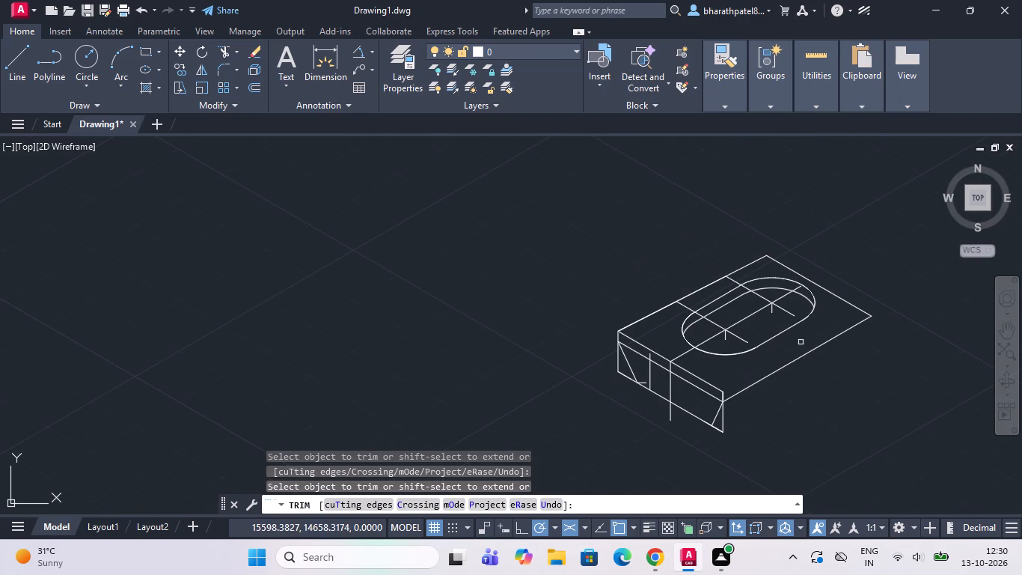
pyautogui.scroll(1, 801, 338)
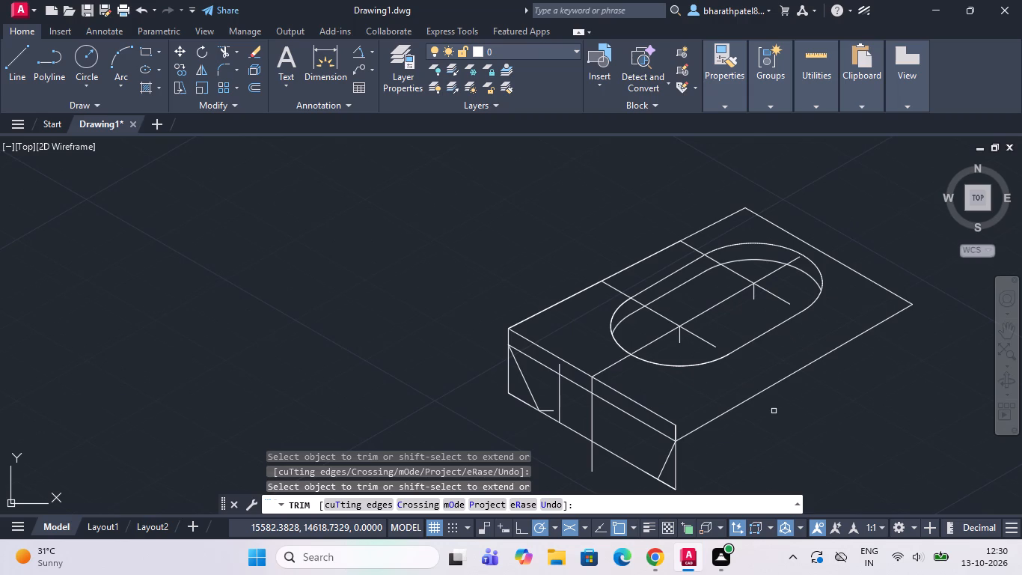
pyautogui.scroll(3, 739, 334)
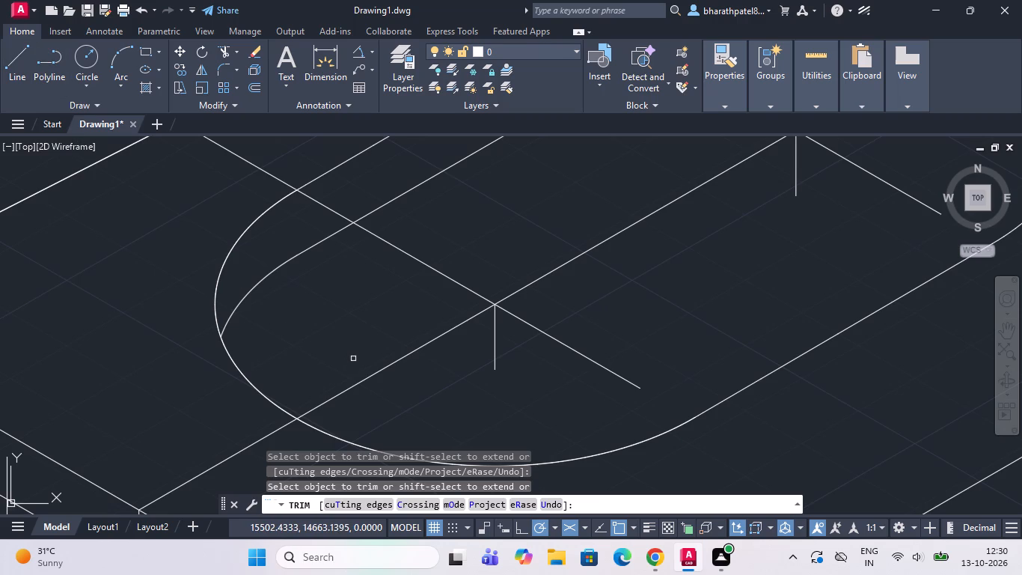
pyautogui.press('space')
pyautogui.press('Escape')
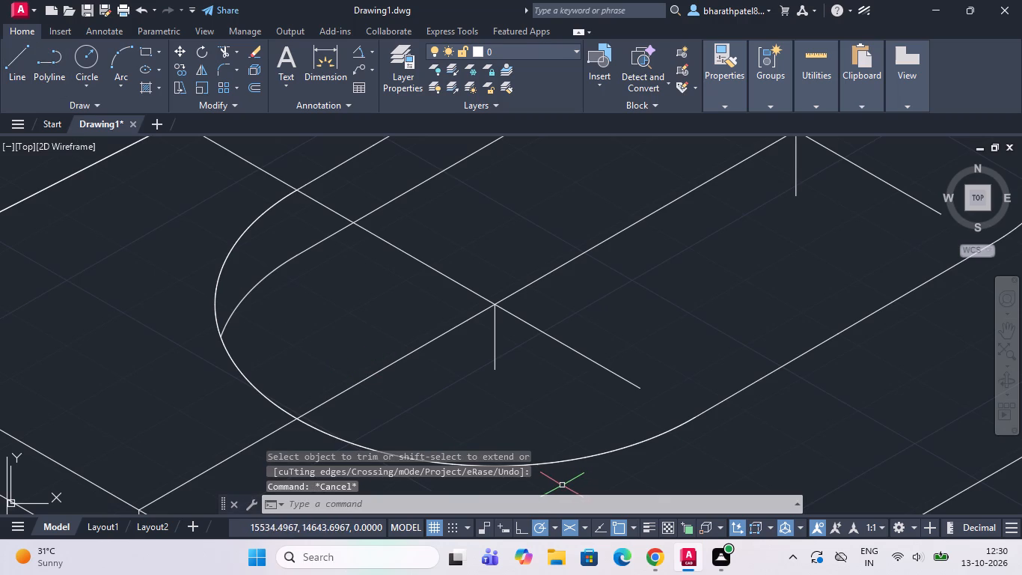
# Draw an isocircle with diameter 30 centred on the lower end of the near-end depth line.
pyautogui.write('e;l')
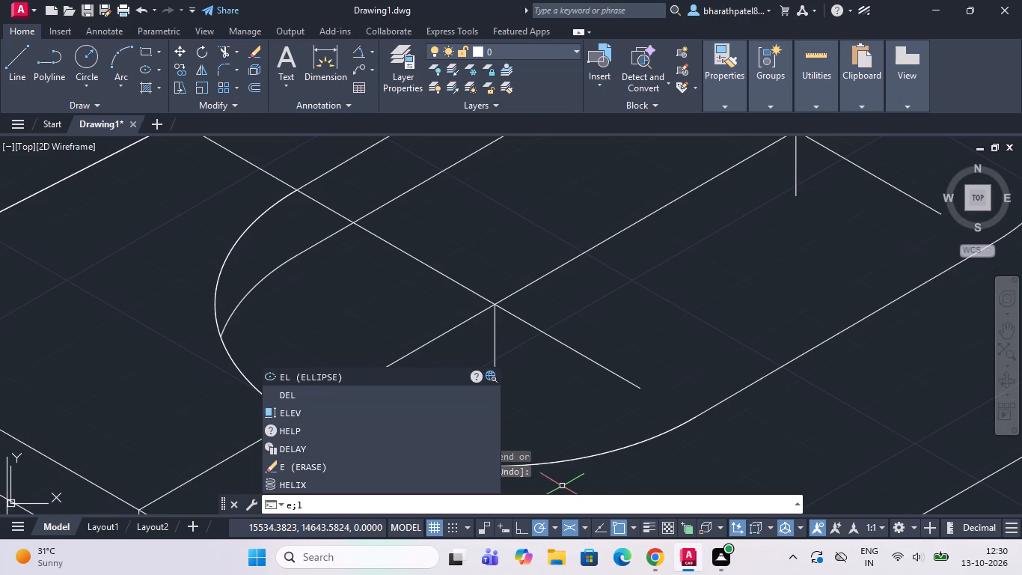
pyautogui.press('BackSpace')
pyautogui.press('BackSpace')
pyautogui.press('BackSpace')
pyautogui.press('BackSpace')
pyautogui.press('BackSpace')
pyautogui.write('ell')
pyautogui.press('Return')
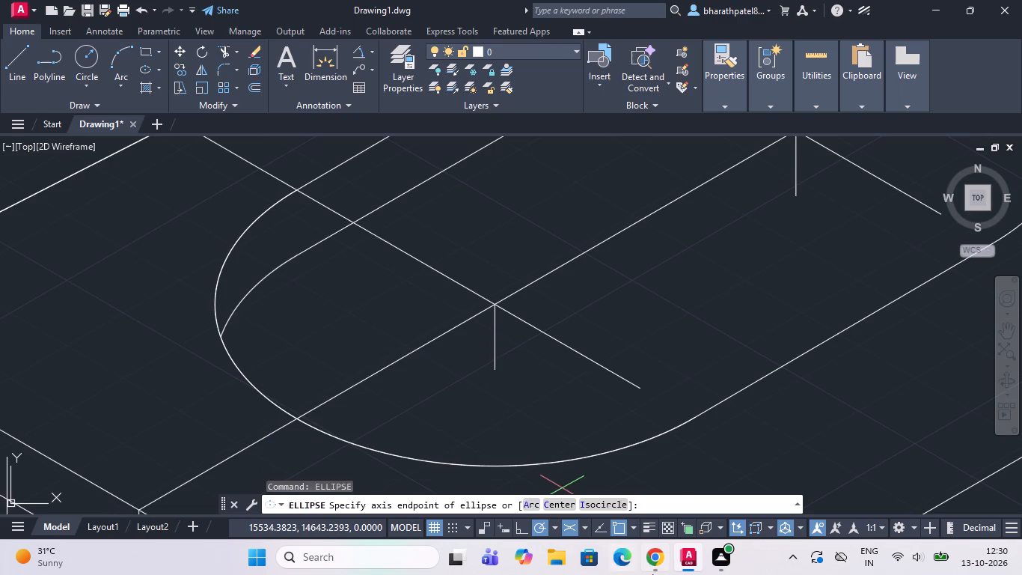
pyautogui.click(600, 505)
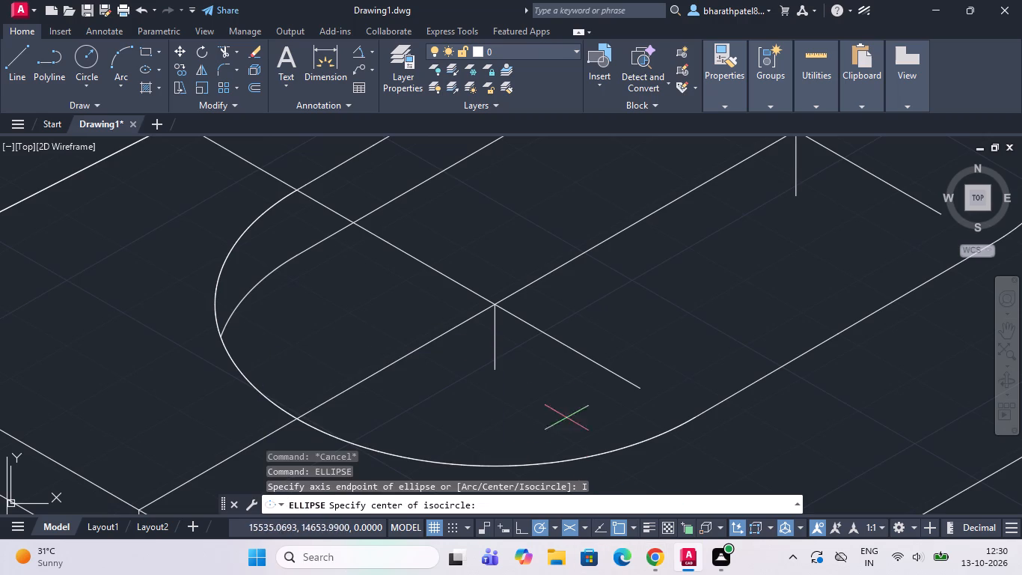
pyautogui.moveTo(492, 370); pyautogui.dragTo(501, 374)
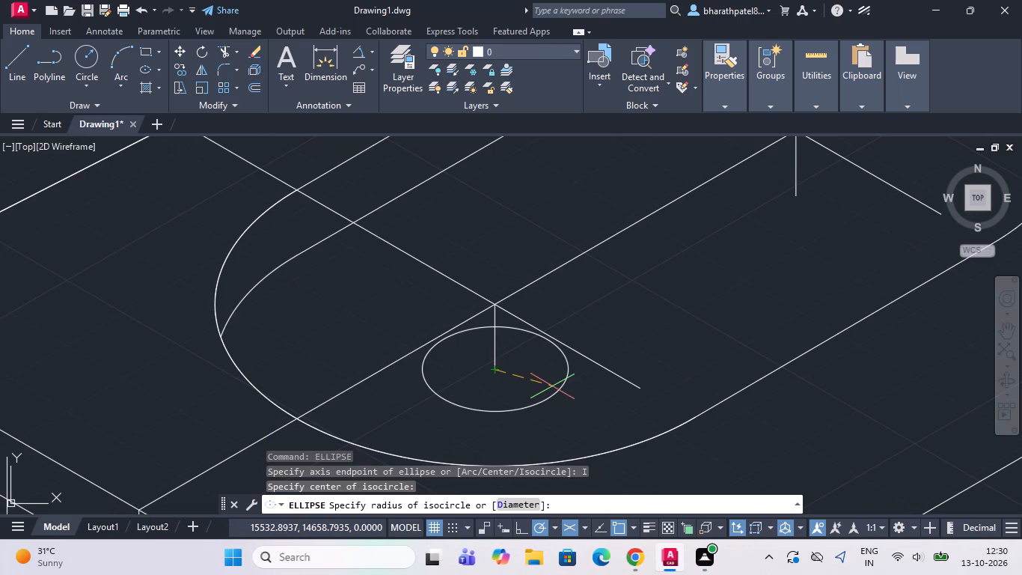
pyautogui.click(533, 514)
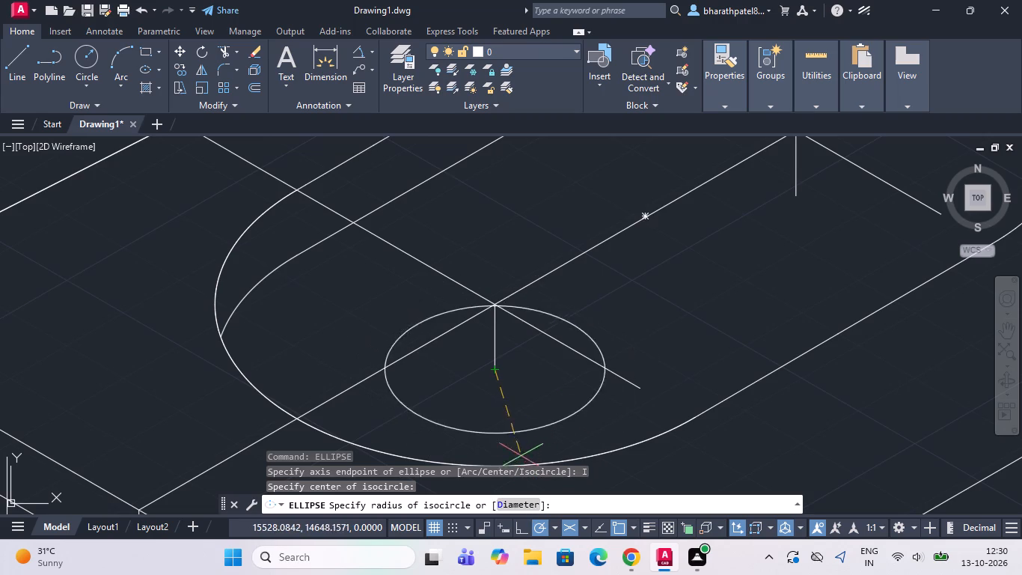
pyautogui.click(514, 507)
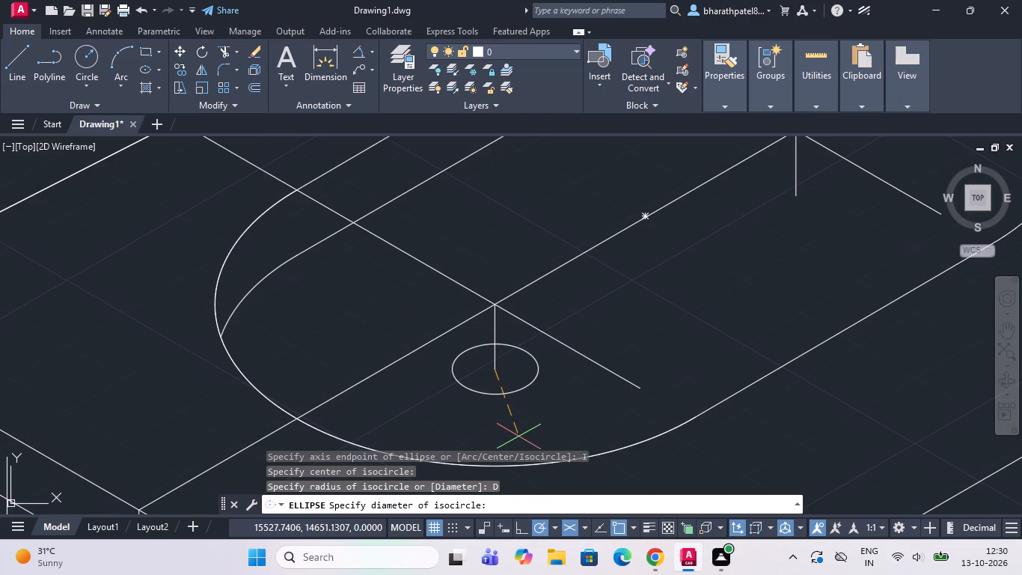
pyautogui.press('3')
pyautogui.press('0')
pyautogui.press('Return')
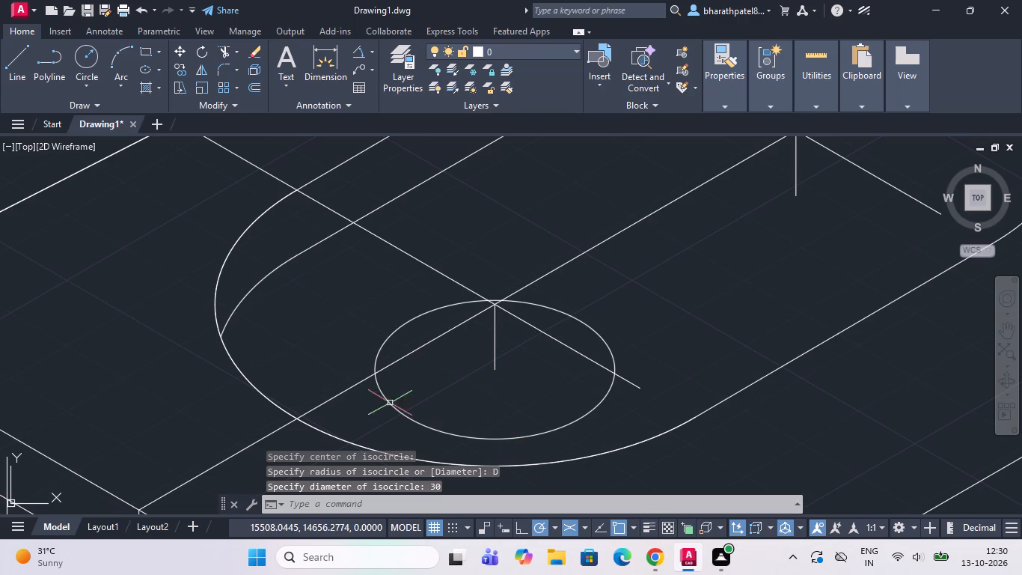
# Draw an isocircle with diameter 30 centred on the lower end of the slot's far-end depth line.
pyautogui.scroll(-2, 527, 304)
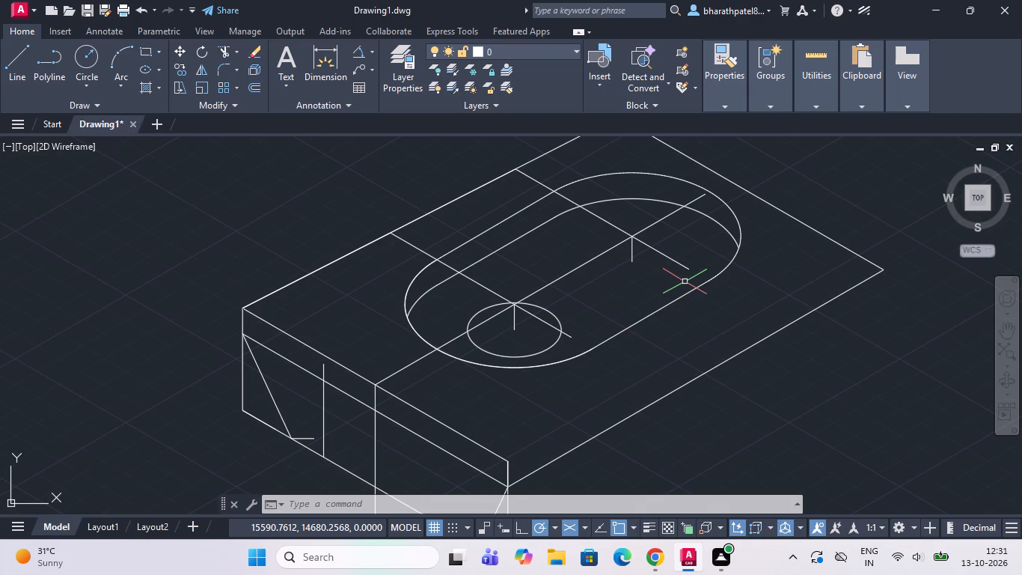
pyautogui.write('ell')
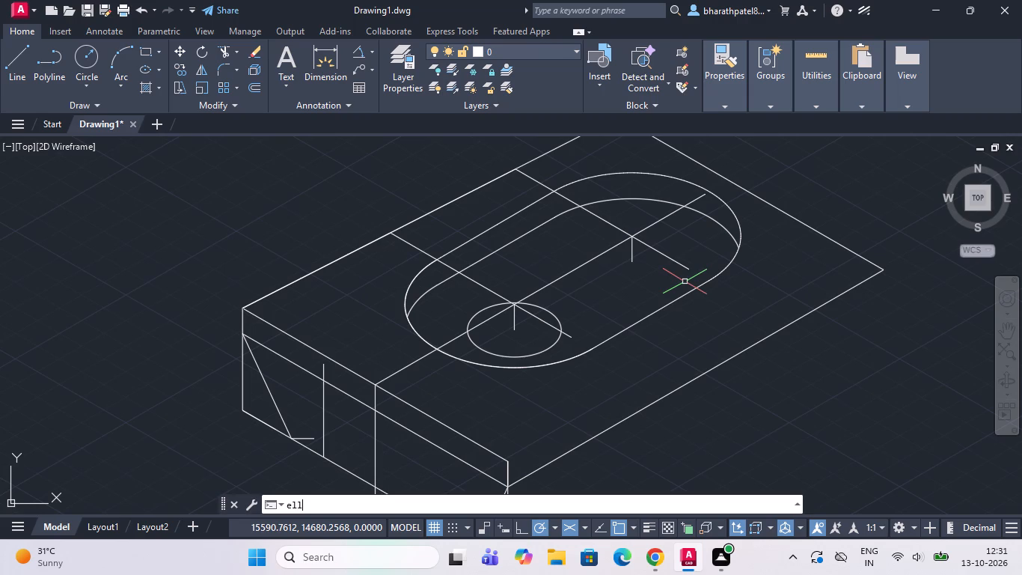
pyautogui.press('Return')
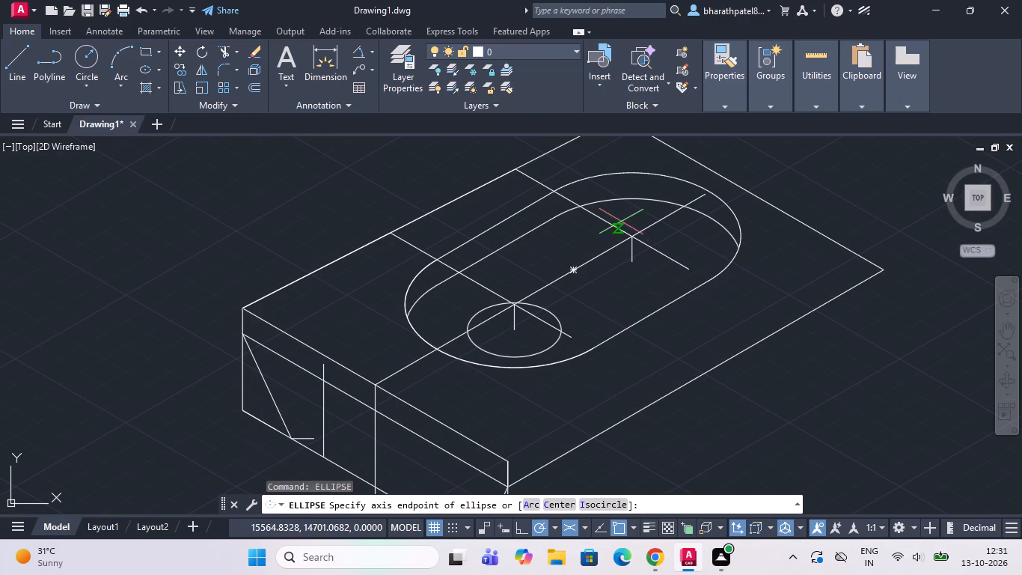
pyautogui.click(618, 514)
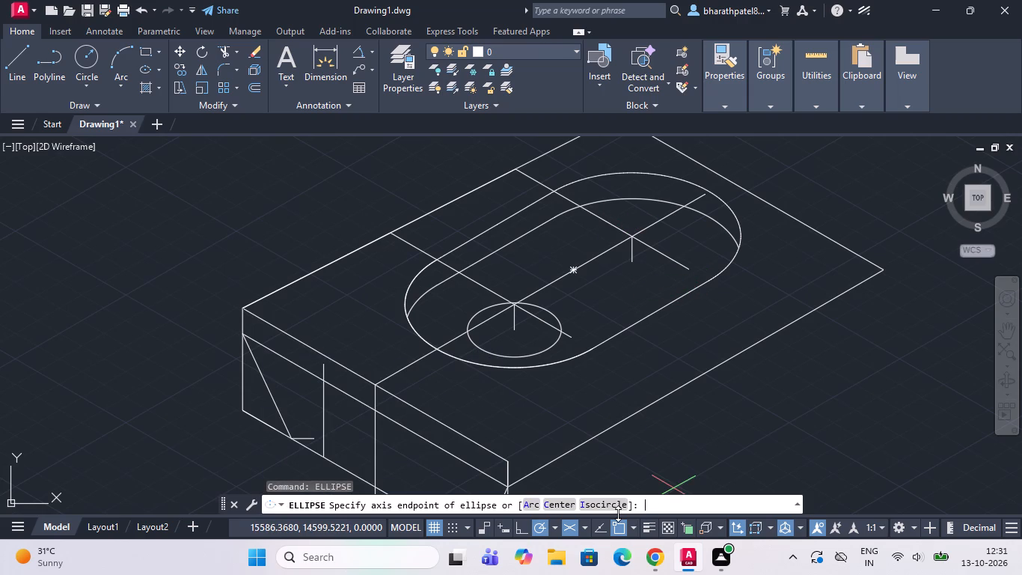
pyautogui.click(614, 507)
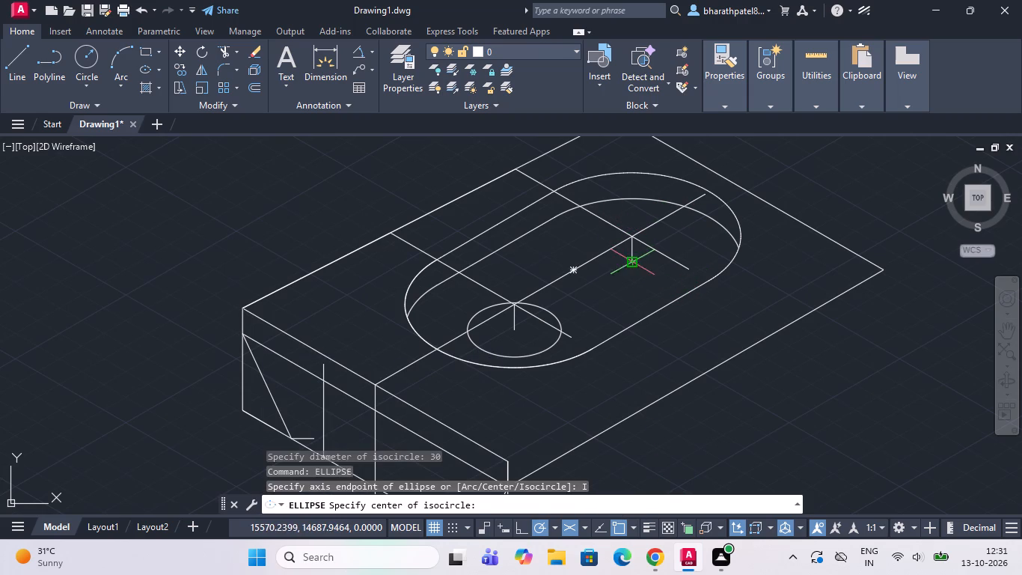
pyautogui.moveTo(633, 260); pyautogui.dragTo(639, 269)
pyautogui.click(525, 505)
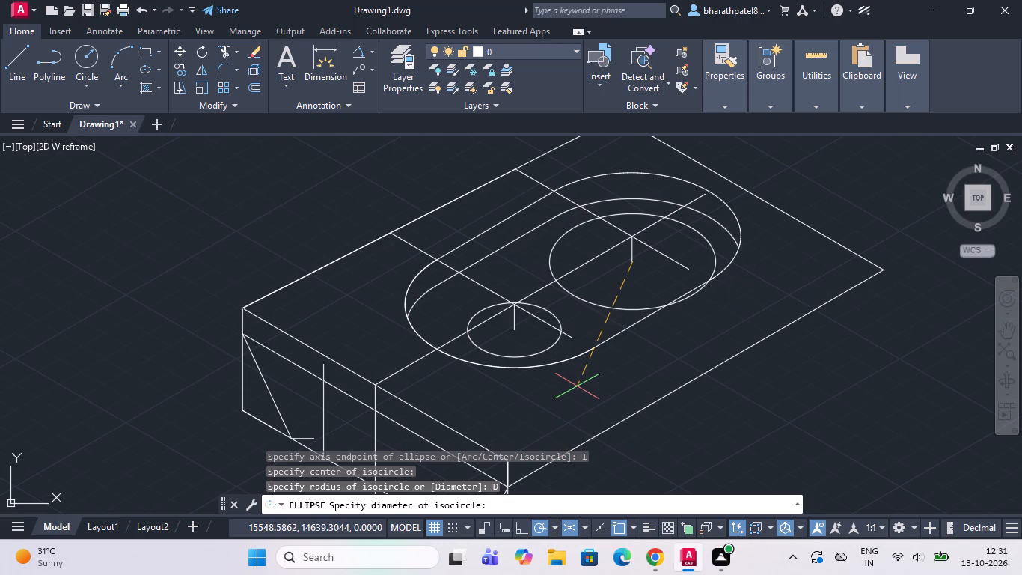
pyautogui.write('30')
pyautogui.press('Return')
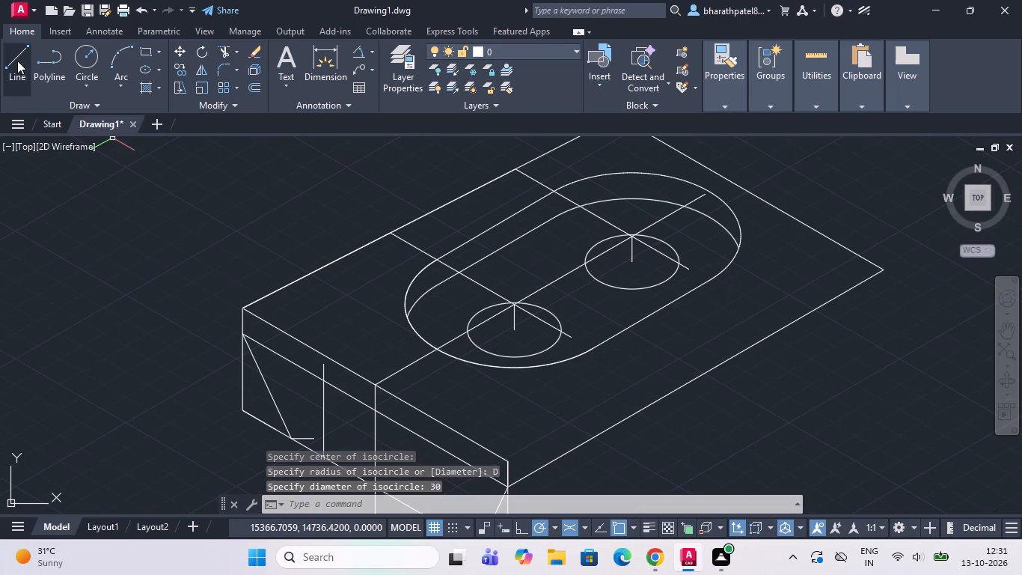
# Draw a construction line from each diameter 30 isocircle's centre toward the slot's back edge, extending past the circle and parallel to the short centre lines.
pyautogui.click(7, 55)
pyautogui.click(513, 330)
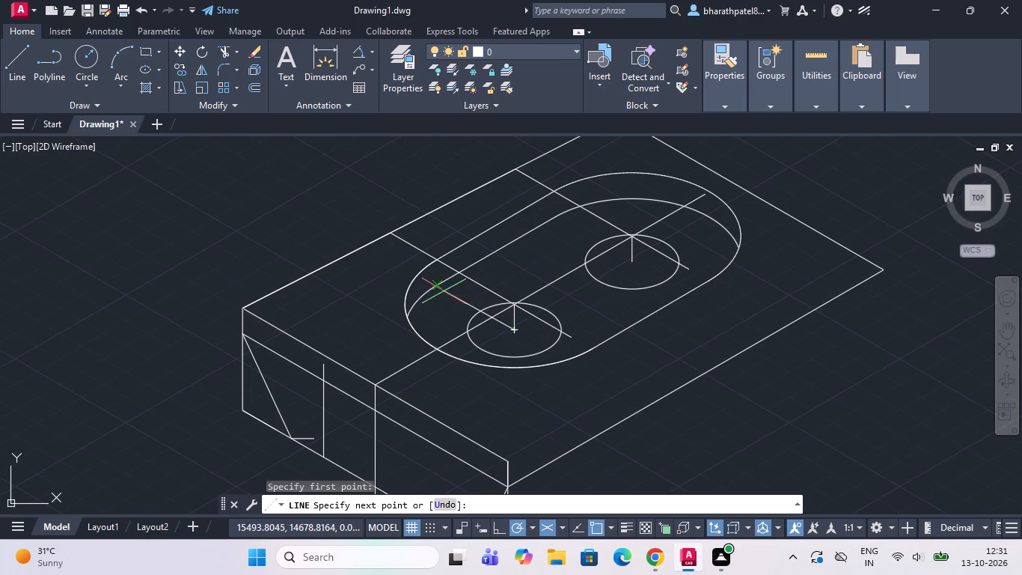
pyautogui.click(457, 298)
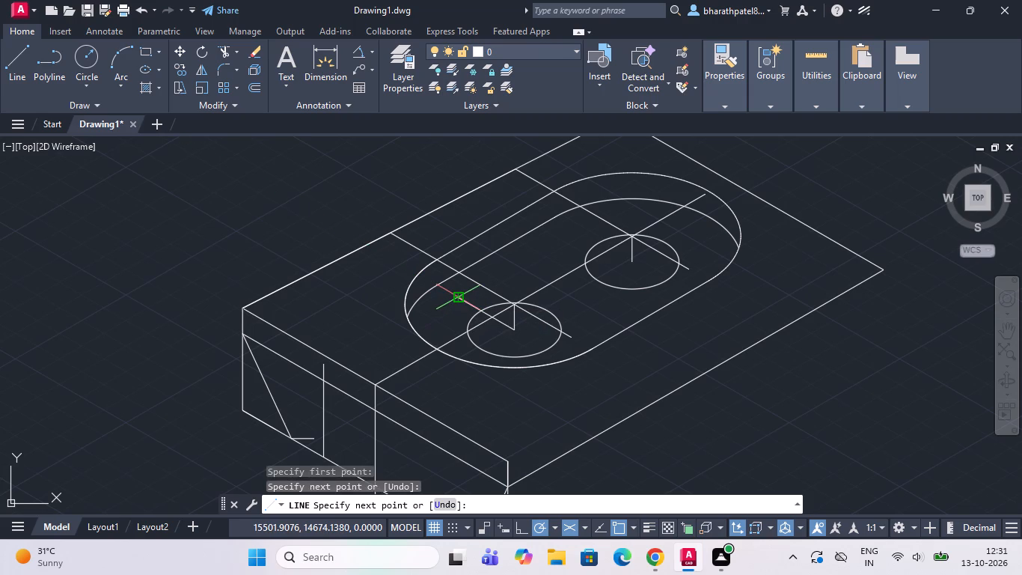
pyautogui.press('Escape')
pyautogui.press('space')
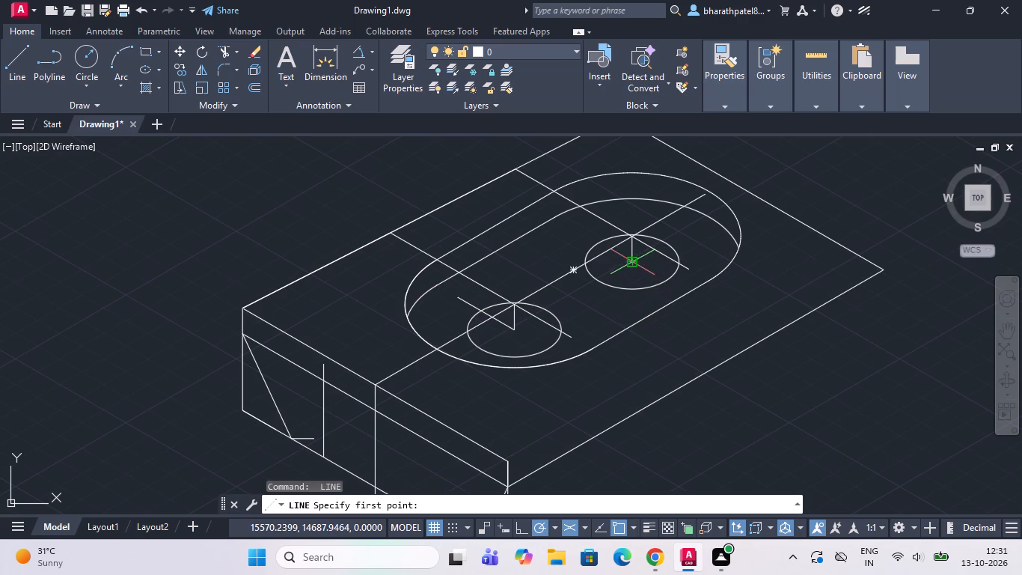
pyautogui.click(635, 265)
pyautogui.click(576, 231)
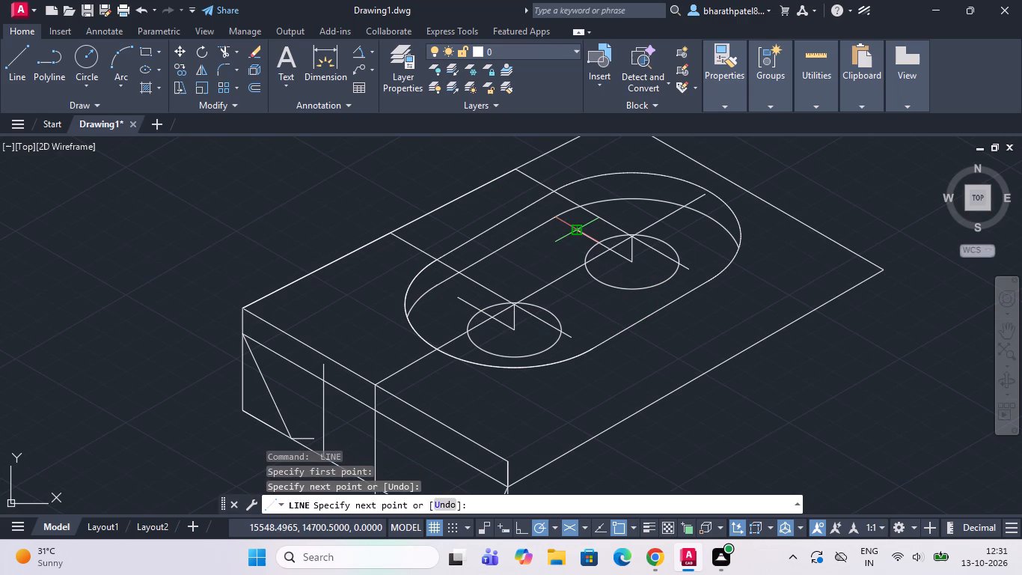
pyautogui.press('Escape')
# Draw a line joining the back sides of both diameter 30 isocircles where their construction lines cross them.
pyautogui.moveTo(17, 57); pyautogui.dragTo(82, 87)
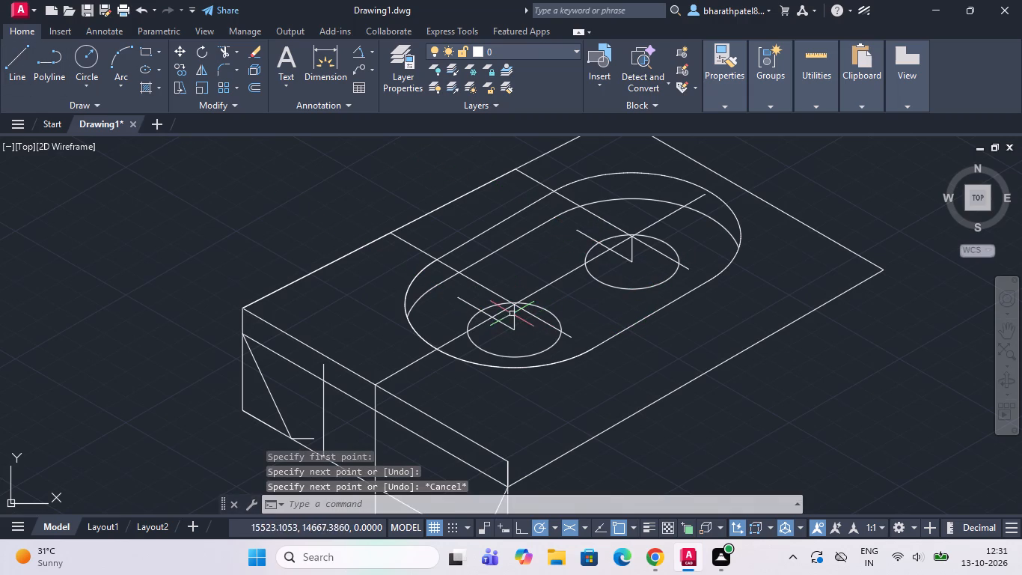
pyautogui.click(15, 65)
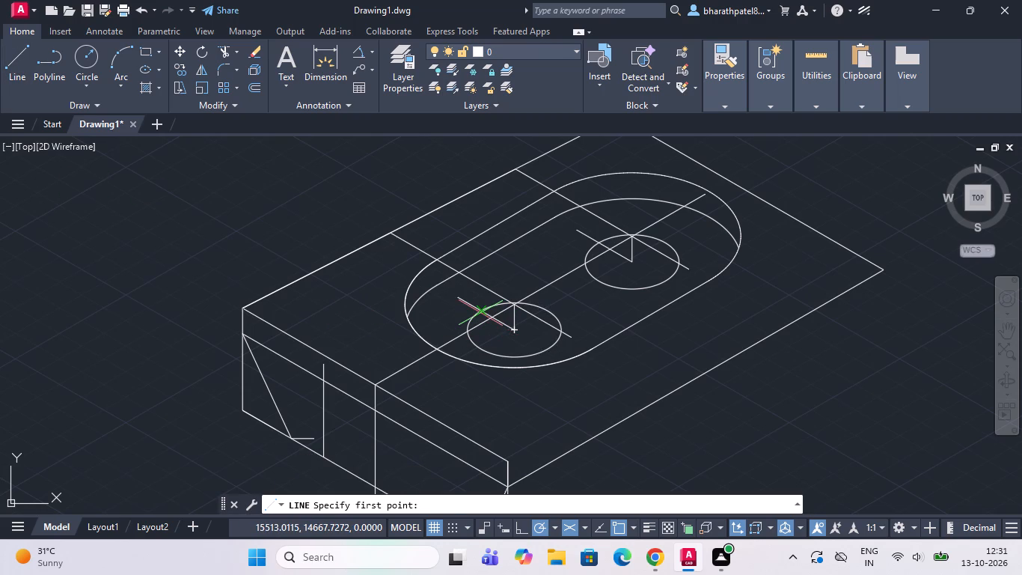
pyautogui.click(477, 311)
pyautogui.scroll(2, 553, 264)
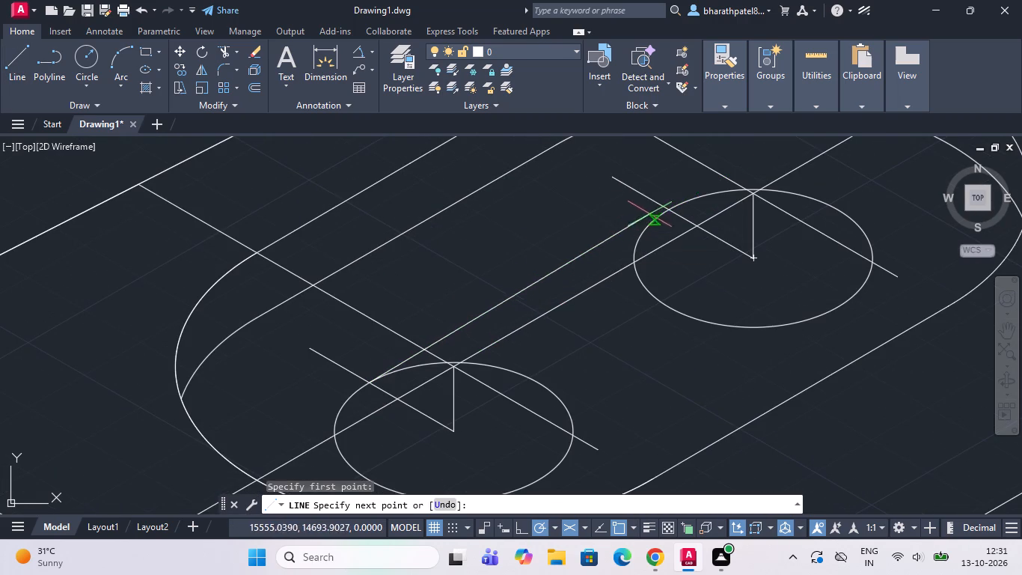
pyautogui.click(675, 206)
pyautogui.press('Escape')
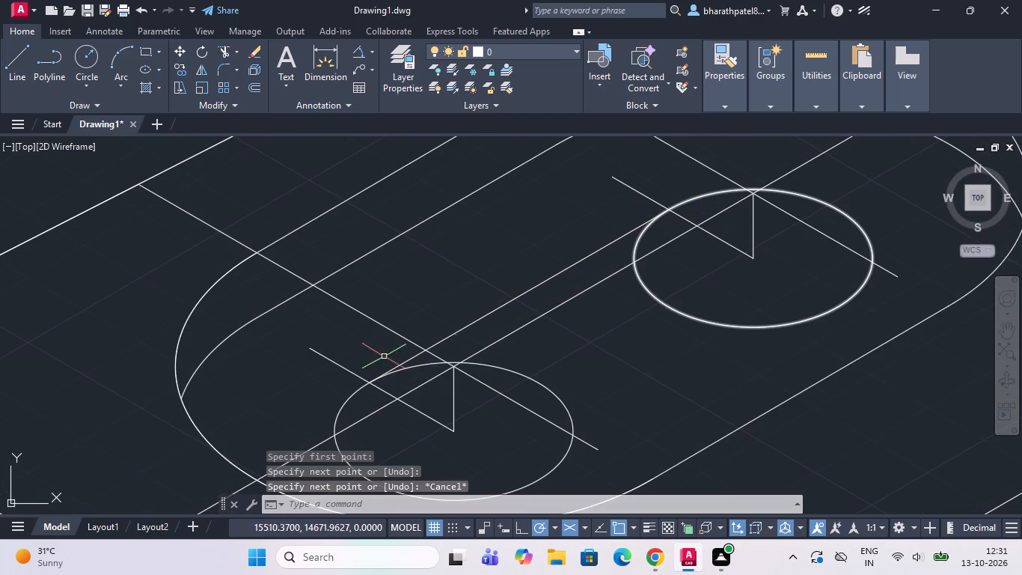
# Erase the two construction lines running from the isocircle centres toward the slot's back edge.
pyautogui.click(337, 365)
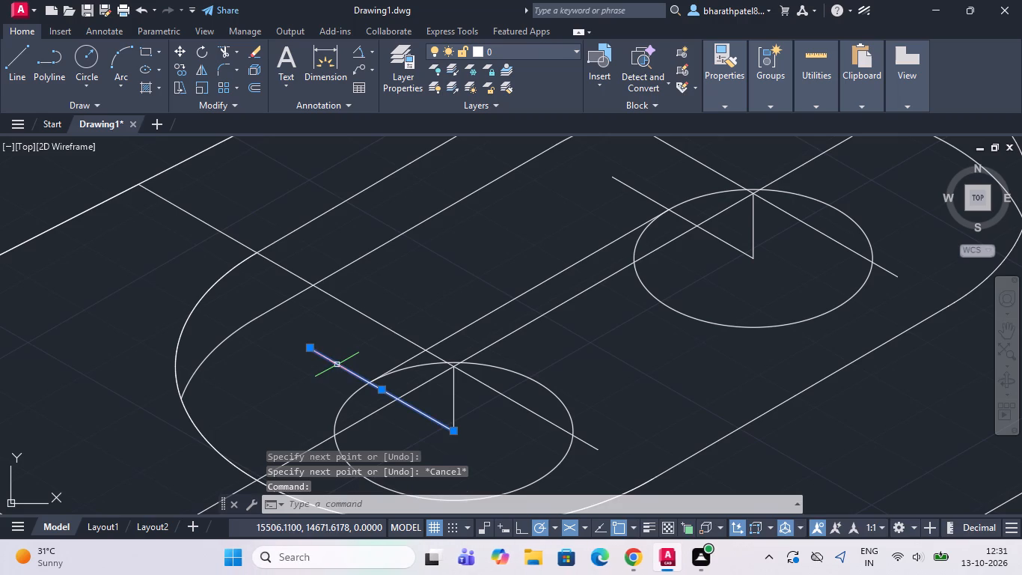
pyautogui.click(634, 186)
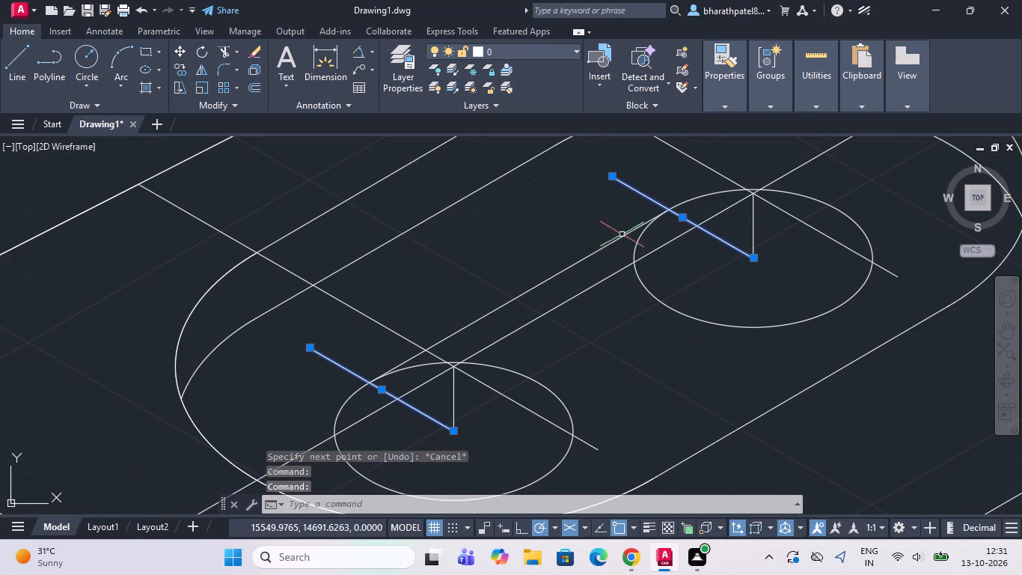
pyautogui.press('Delete')
# Draw a construction line from each isocircle's centre past its front side, parallel to the short centre lines, the far one about 18 long at 330°.
pyautogui.scroll(-3, 596, 308)
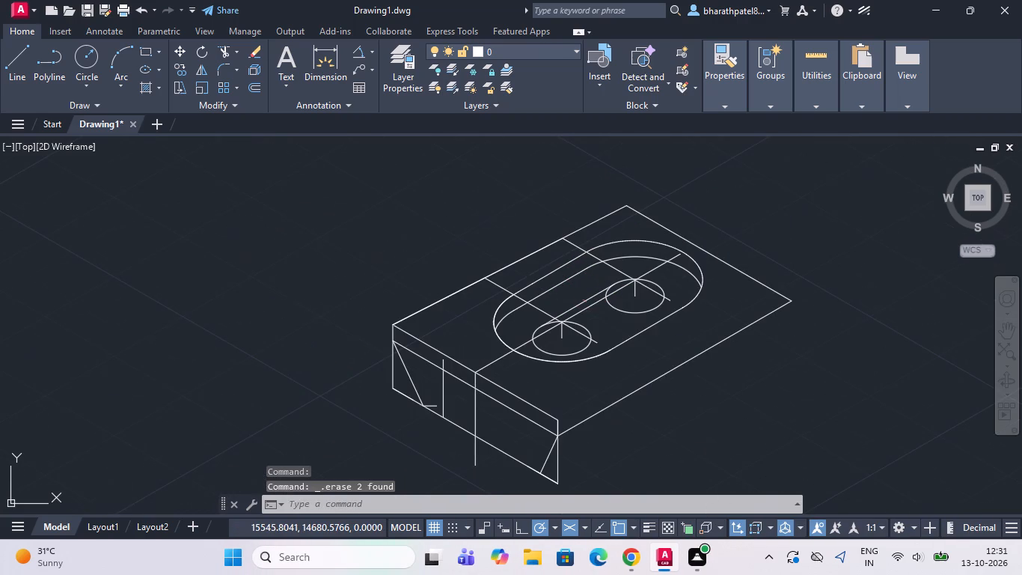
pyautogui.scroll(2, 604, 329)
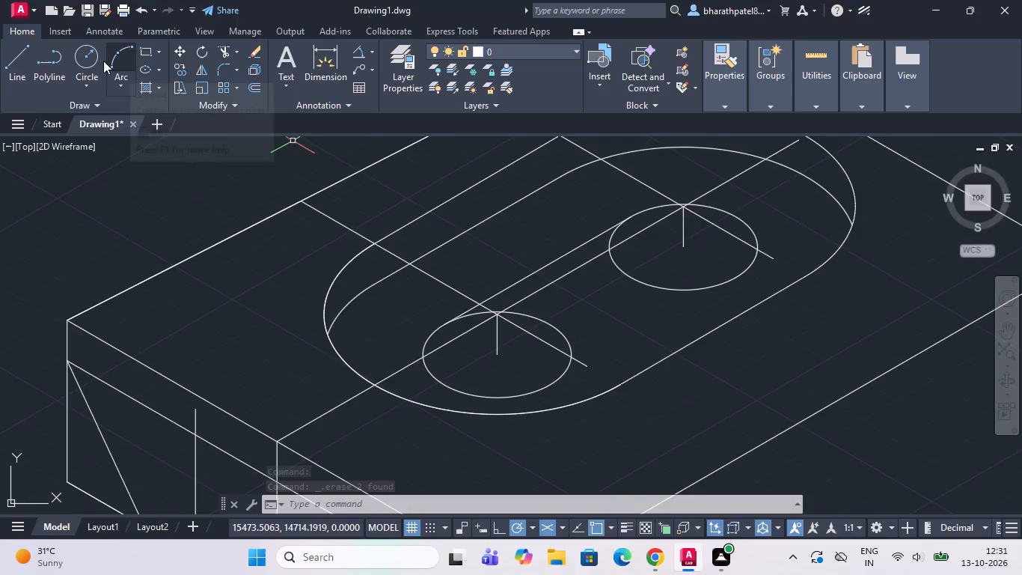
pyautogui.moveTo(8, 60); pyautogui.dragTo(15, 60)
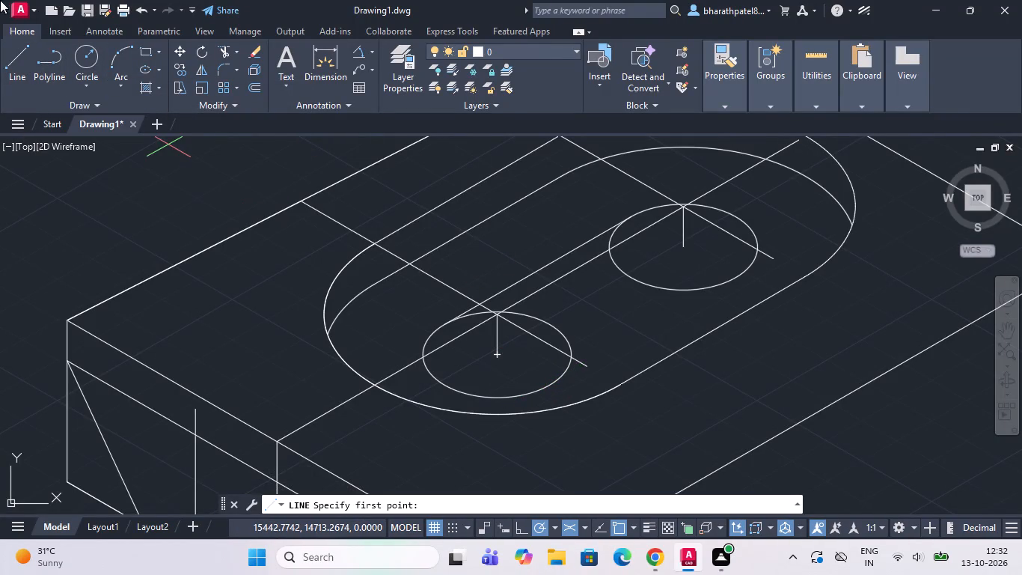
pyautogui.moveTo(9, 62); pyautogui.dragTo(36, 75)
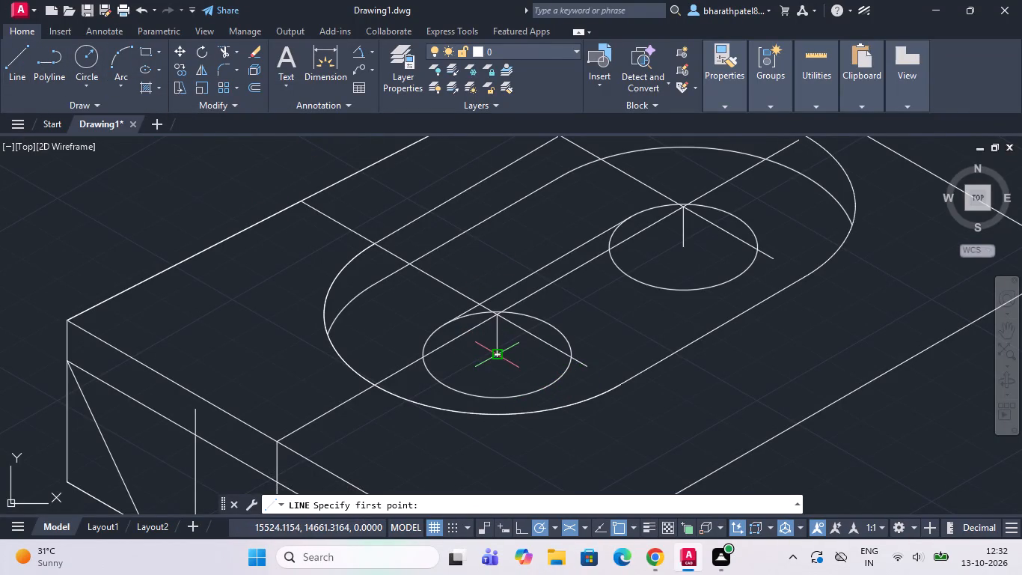
pyautogui.moveTo(501, 352); pyautogui.dragTo(530, 366)
pyautogui.click(563, 389)
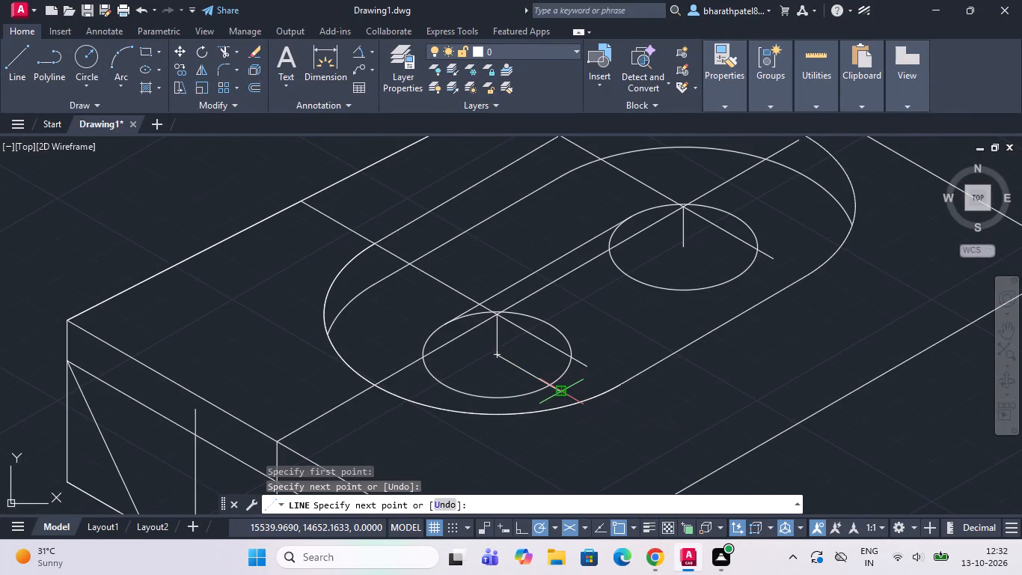
pyautogui.press('space')
pyautogui.press('space')
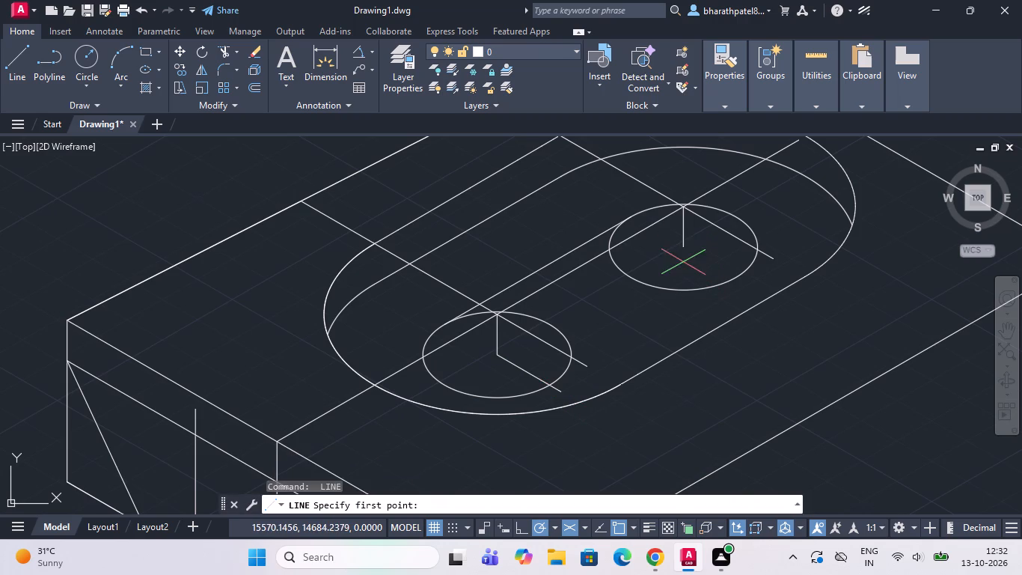
pyautogui.press('space')
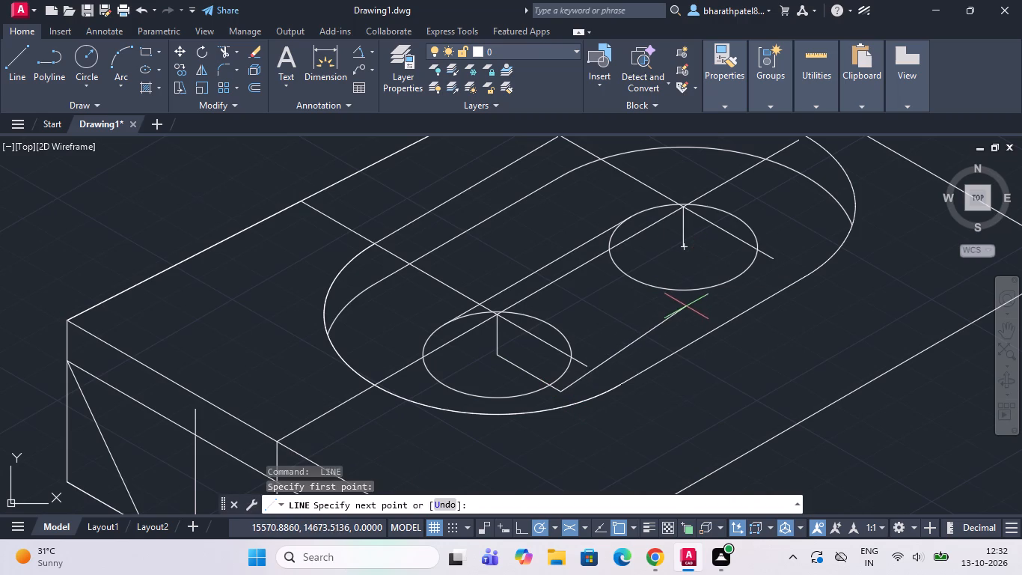
pyautogui.press('Escape')
pyautogui.press('space')
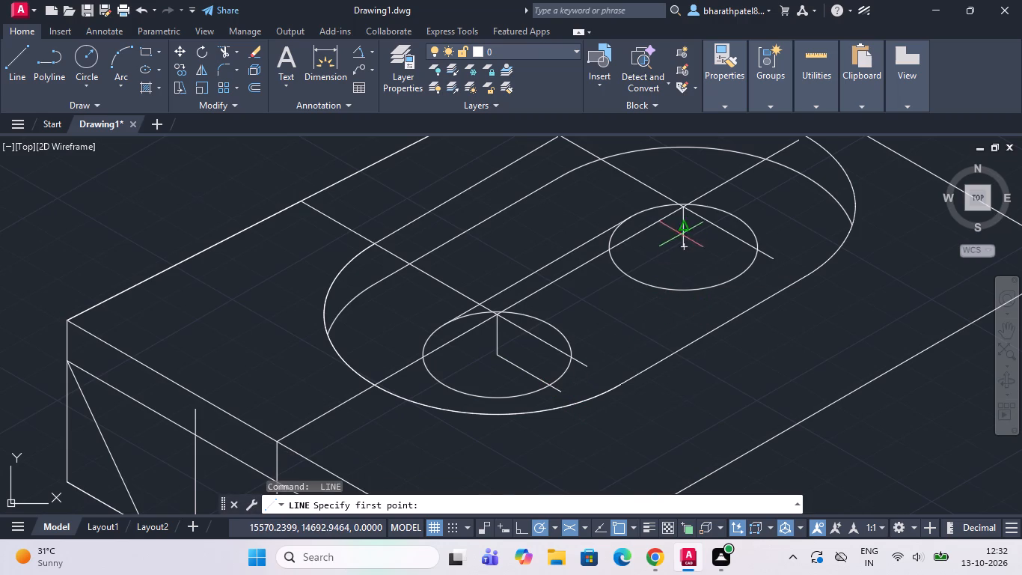
pyautogui.click(681, 248)
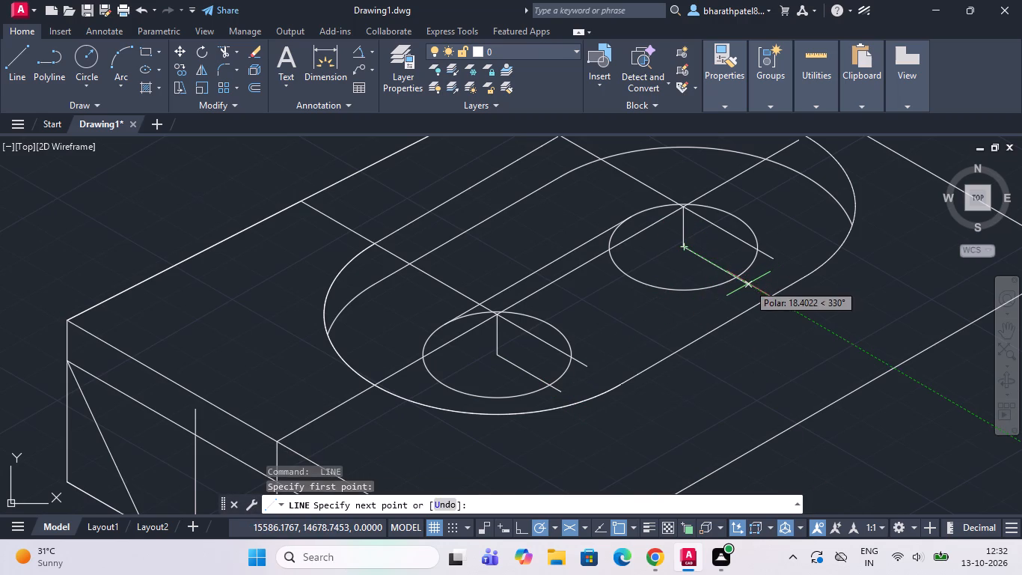
pyautogui.click(748, 284)
pyautogui.press('space')
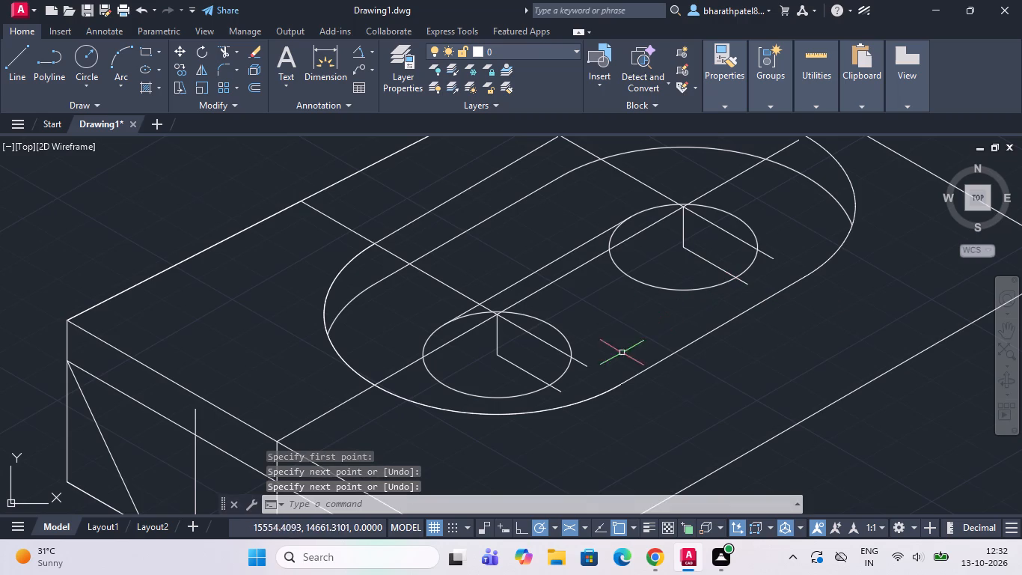
# Draw a line joining the front sides of both diameter 30 isocircles where their construction lines cross them.
pyautogui.press('space')
pyautogui.click(553, 385)
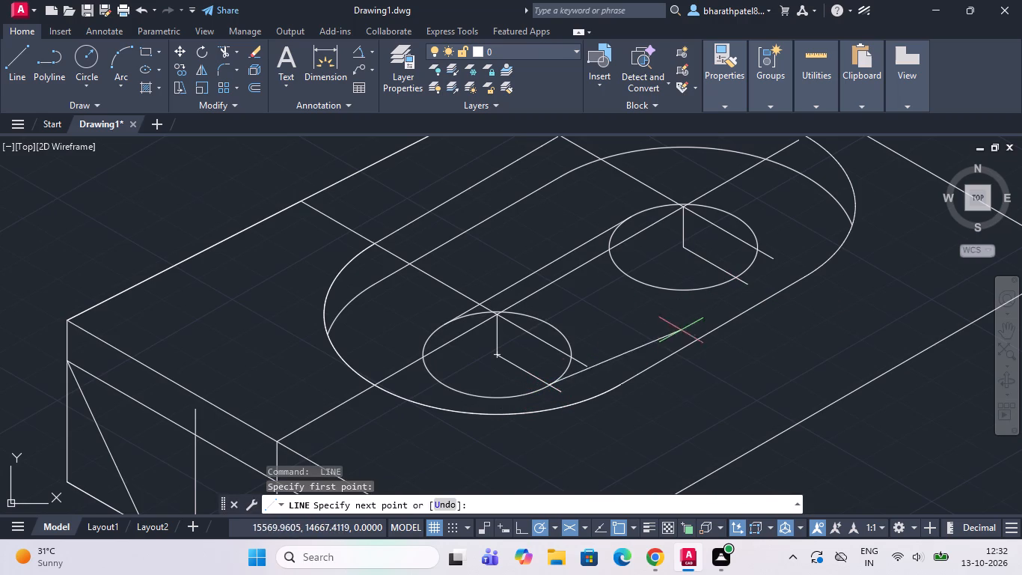
pyautogui.scroll(3, 740, 279)
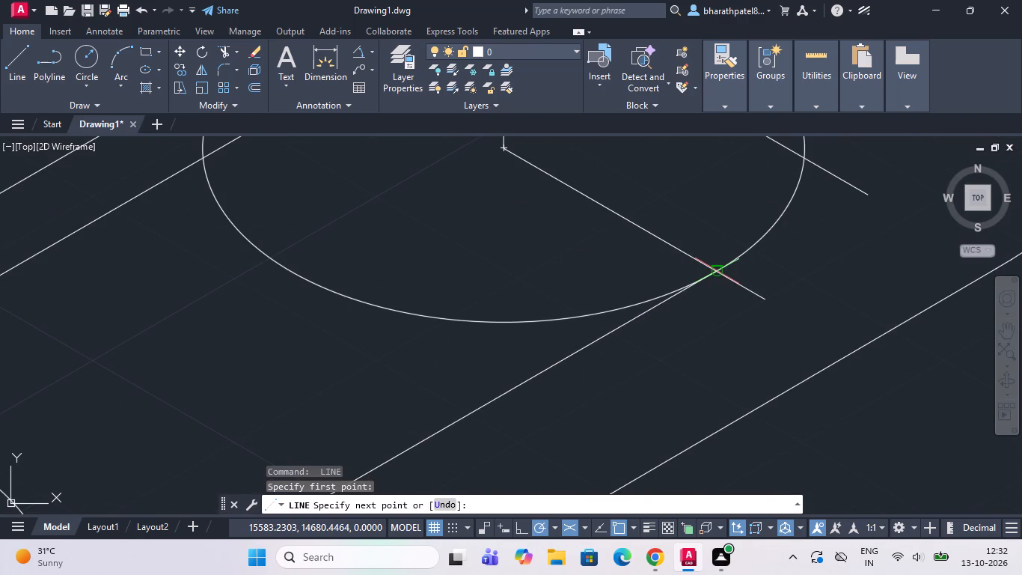
pyautogui.click(721, 270)
pyautogui.press('Escape')
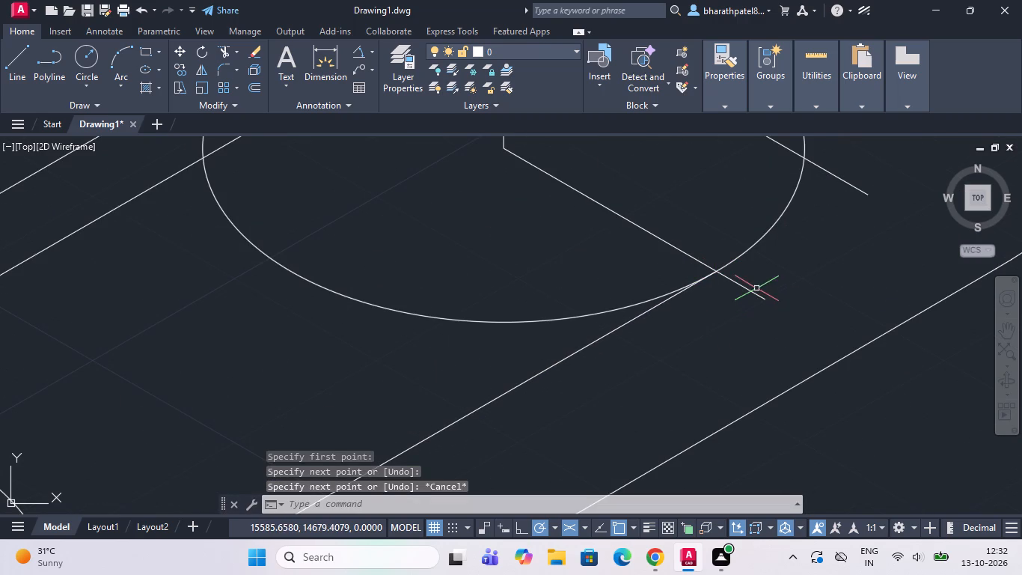
# Erase both front construction lines and the two vertical depth lines at the isocircle centres.
pyautogui.click(750, 293)
pyautogui.scroll(-3, 750, 291)
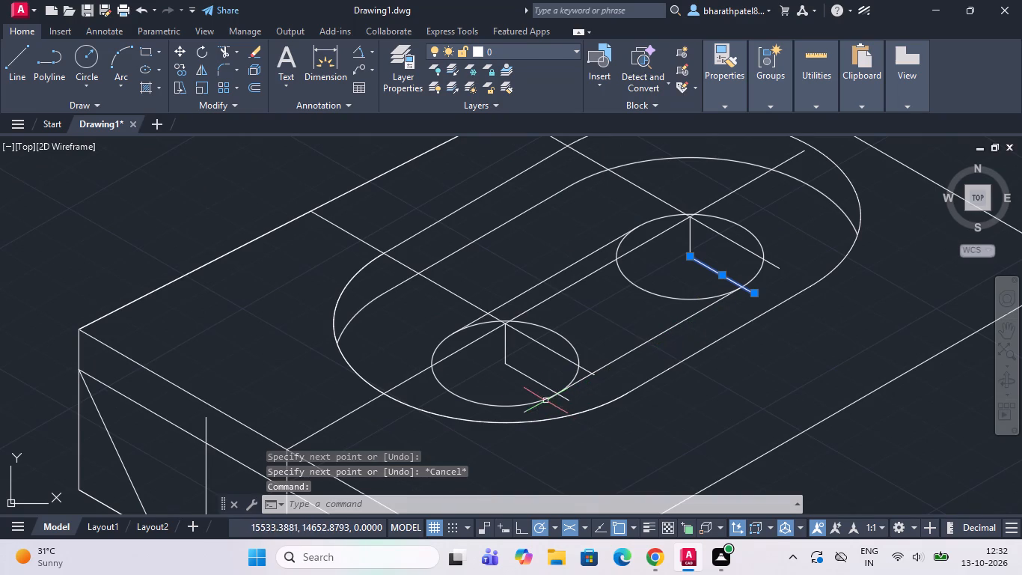
pyautogui.click(524, 374)
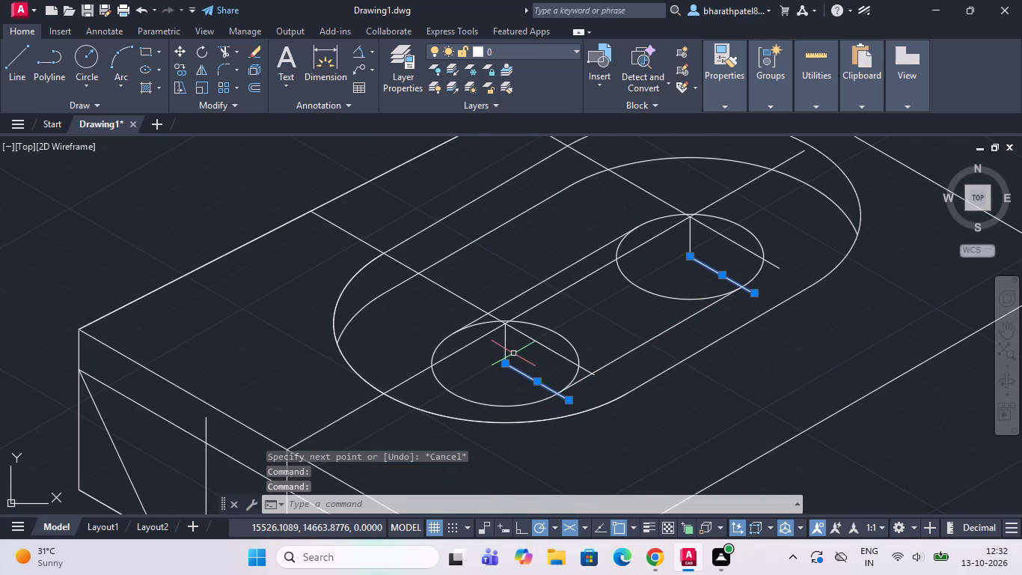
pyautogui.click(506, 344)
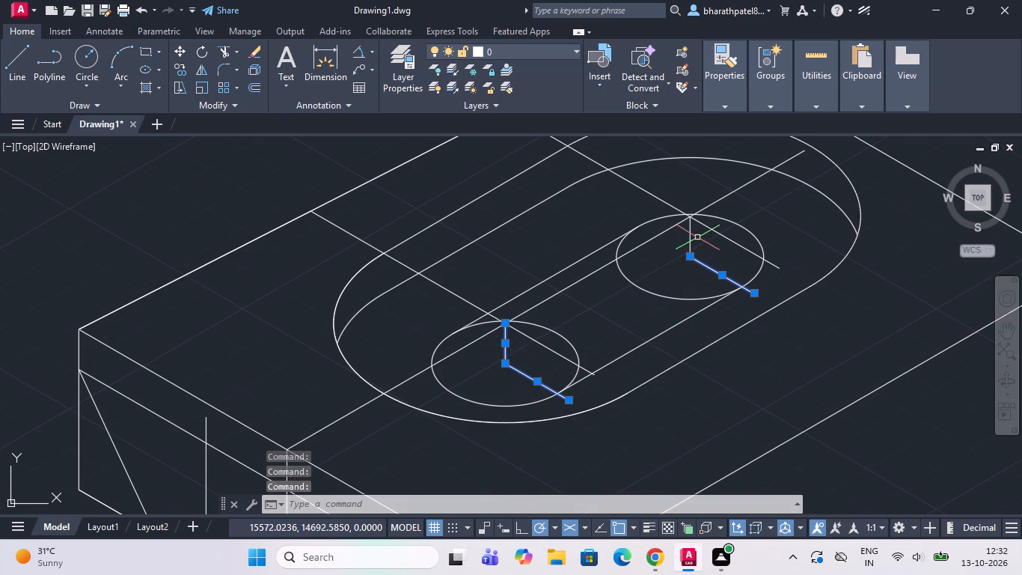
pyautogui.click(691, 237)
pyautogui.press('Delete')
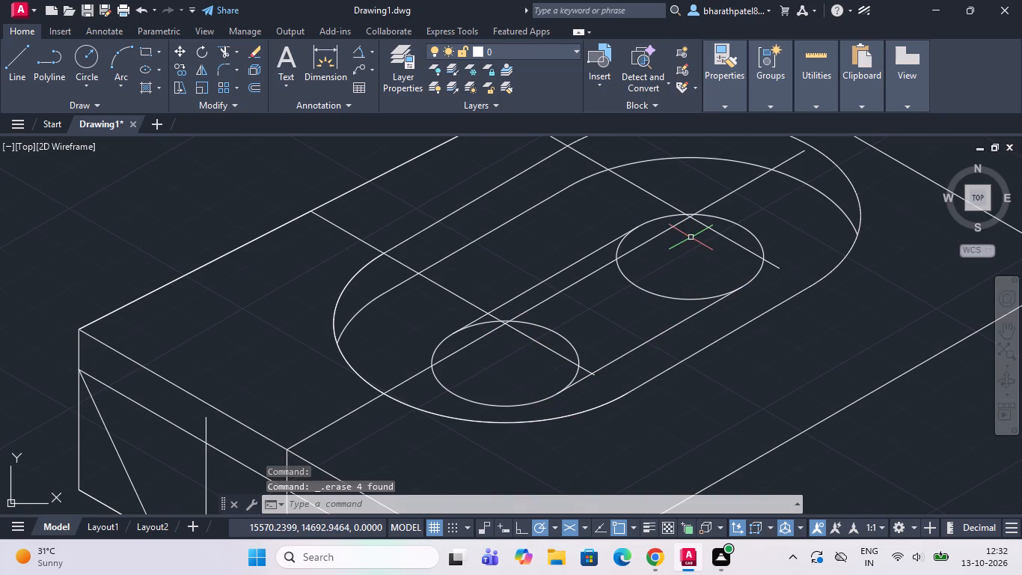
# Trim away the near diameter 30 isocircle's inward-facing arc between the two joining lines, leaving its outer end arc.
pyautogui.click(223, 50)
pyautogui.scroll(2, 448, 360)
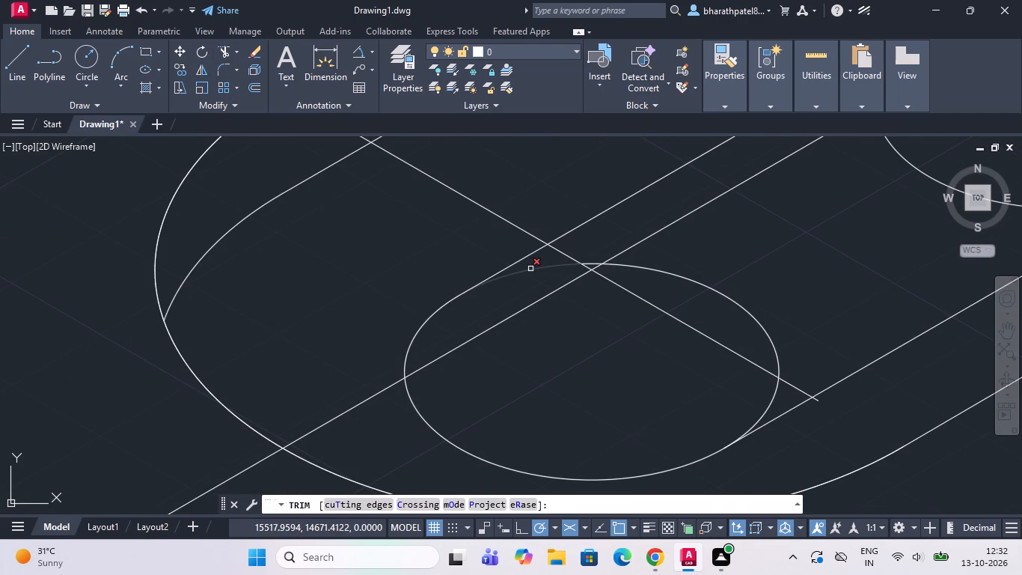
pyautogui.moveTo(531, 270); pyautogui.dragTo(548, 270)
pyautogui.scroll(4, 584, 263)
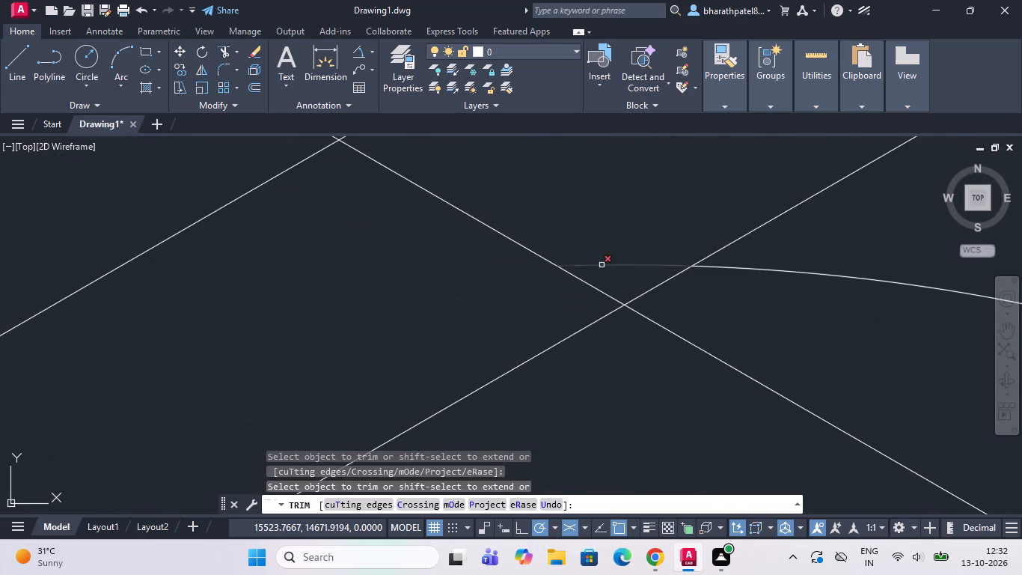
pyautogui.click(602, 265)
pyautogui.click(780, 240)
pyautogui.click(780, 302)
pyautogui.scroll(1, 781, 279)
pyautogui.scroll(-4, 781, 279)
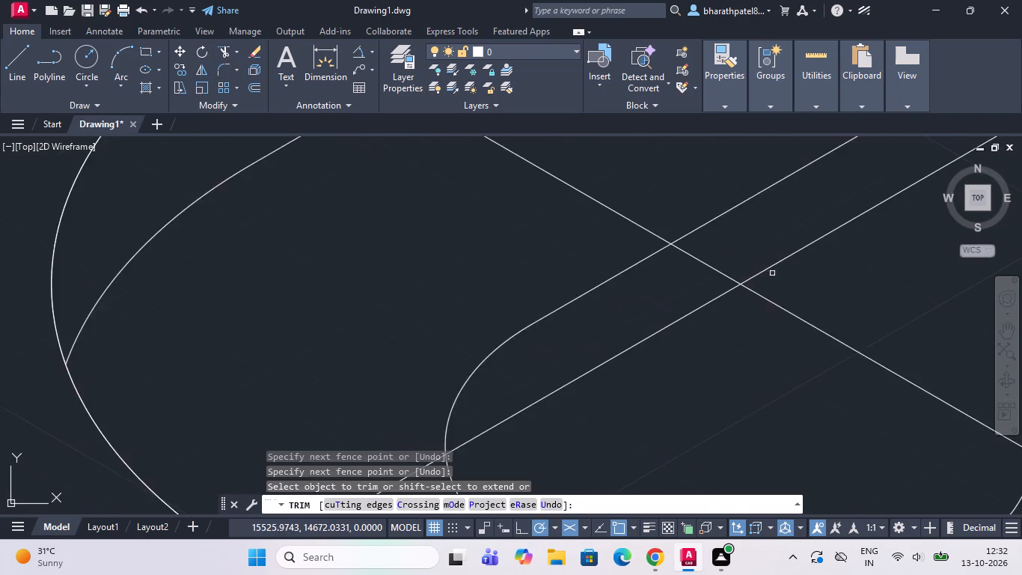
pyautogui.scroll(-4, 771, 273)
pyautogui.scroll(2, 715, 312)
pyautogui.scroll(-4, 745, 312)
pyautogui.scroll(4, 835, 329)
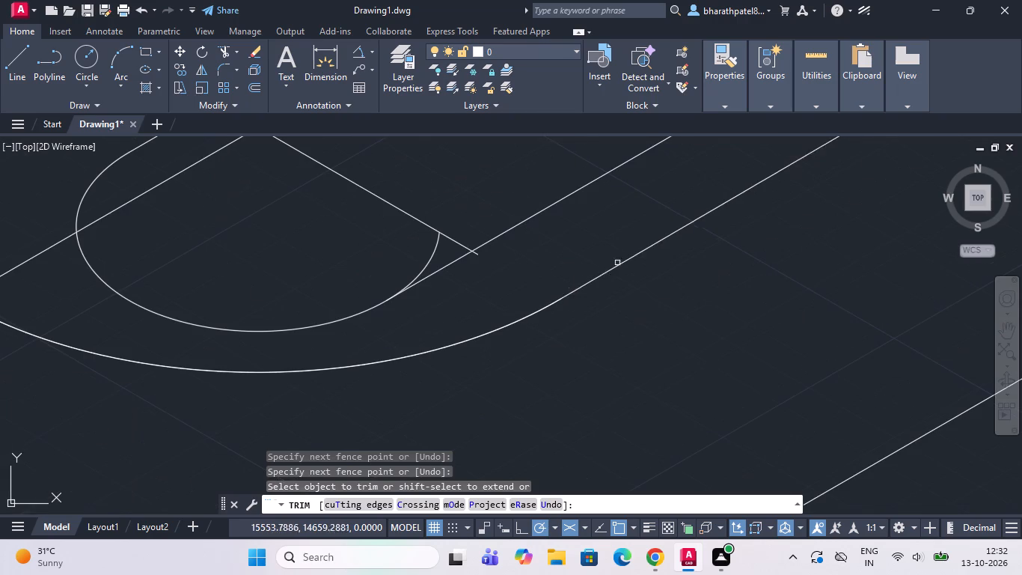
pyautogui.click(420, 252)
pyautogui.click(441, 255)
# Trim away the far diameter 30 isocircle's inward-facing arc between the two joining lines to complete the inner slot outline.
pyautogui.scroll(-4, 441, 259)
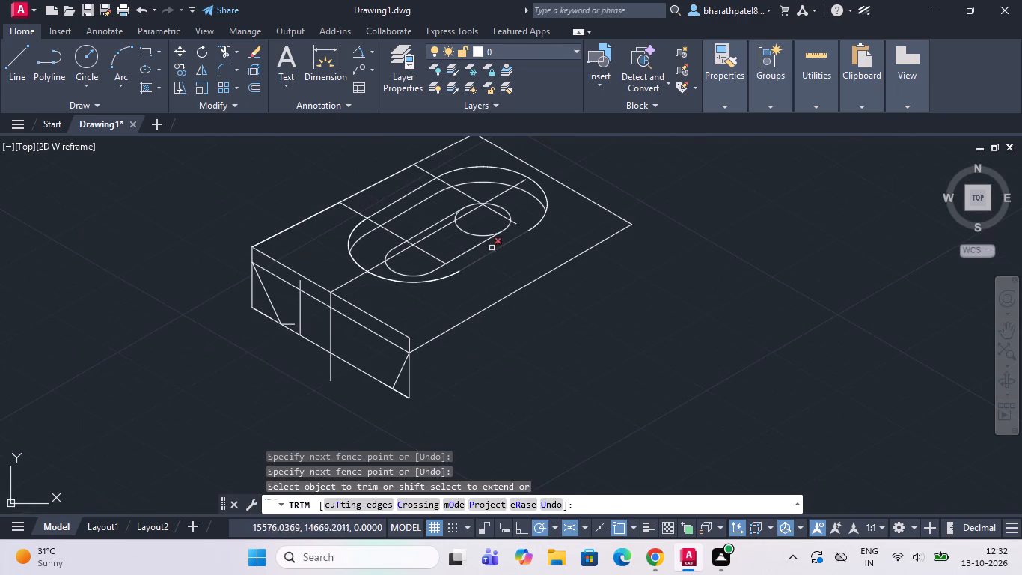
pyautogui.scroll(4, 491, 200)
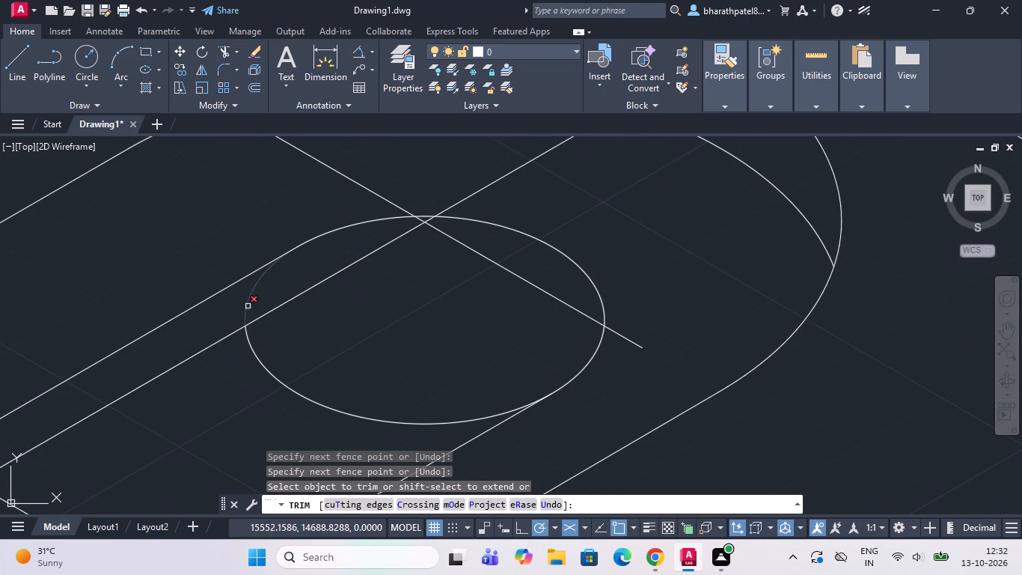
pyautogui.moveTo(239, 312); pyautogui.dragTo(254, 303)
pyautogui.click(268, 298)
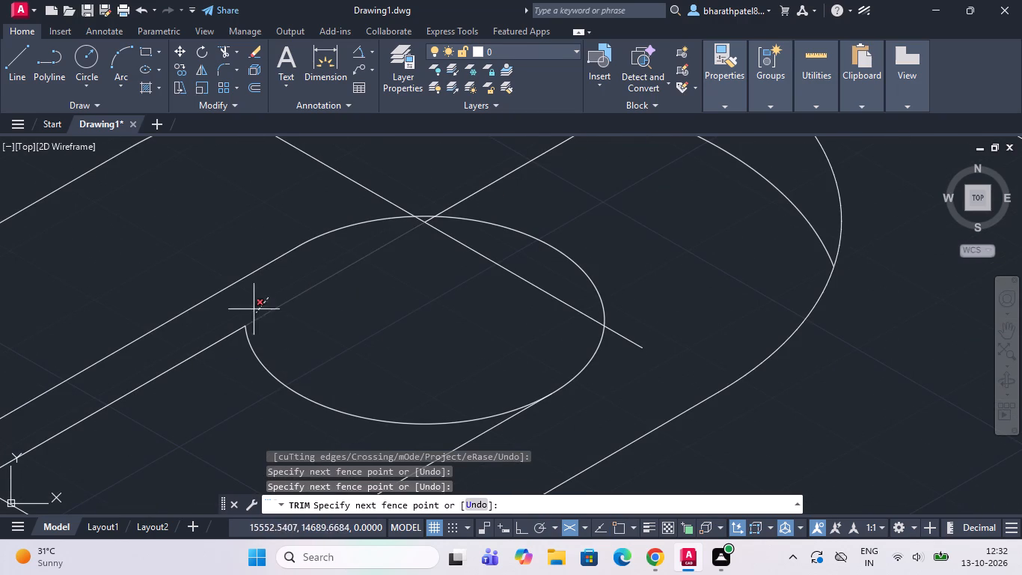
pyautogui.click(248, 292)
pyautogui.moveTo(326, 329); pyautogui.dragTo(288, 376)
pyautogui.click(322, 345)
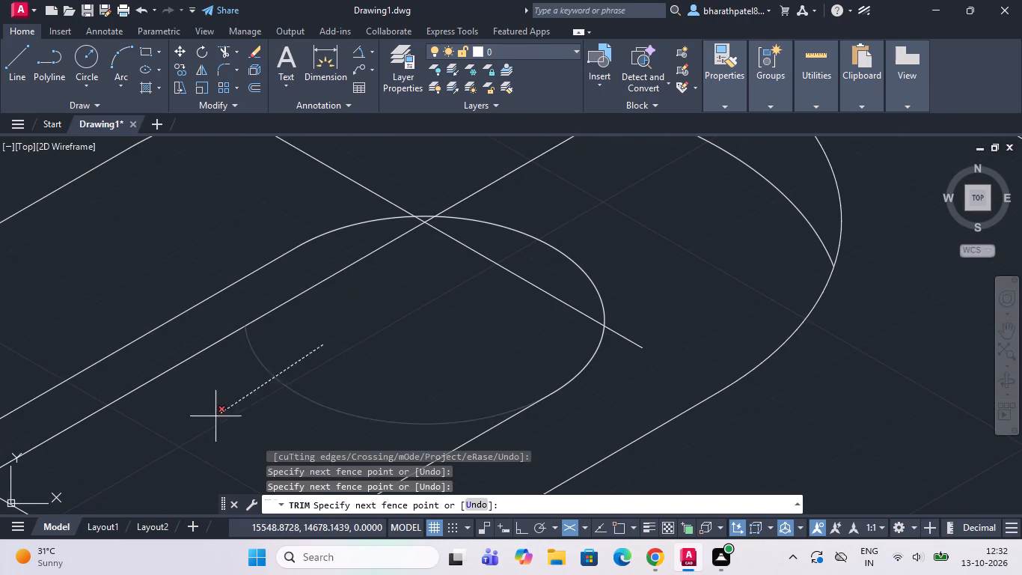
pyautogui.click(206, 422)
pyautogui.scroll(-4, 533, 291)
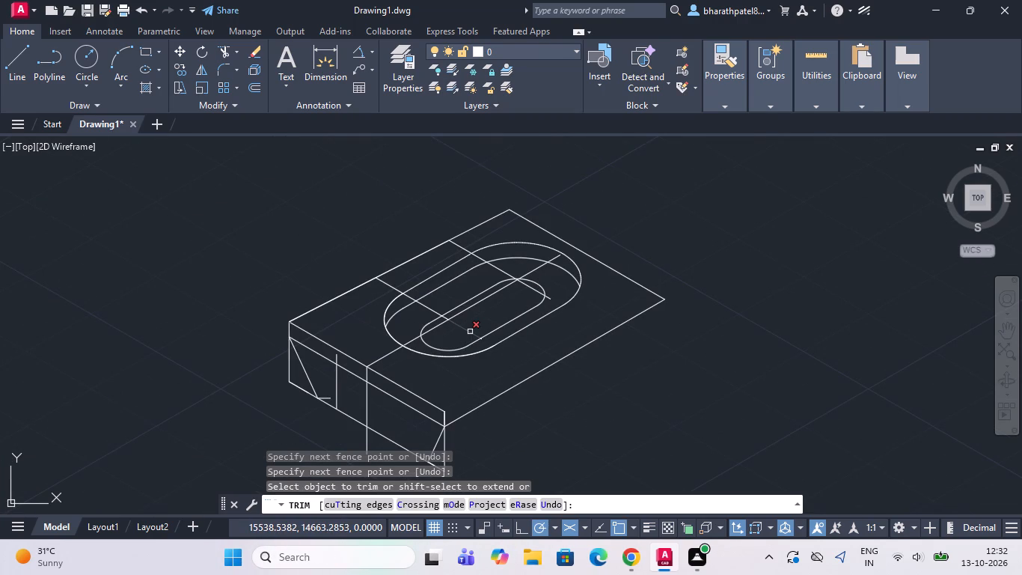
pyautogui.press('Escape')
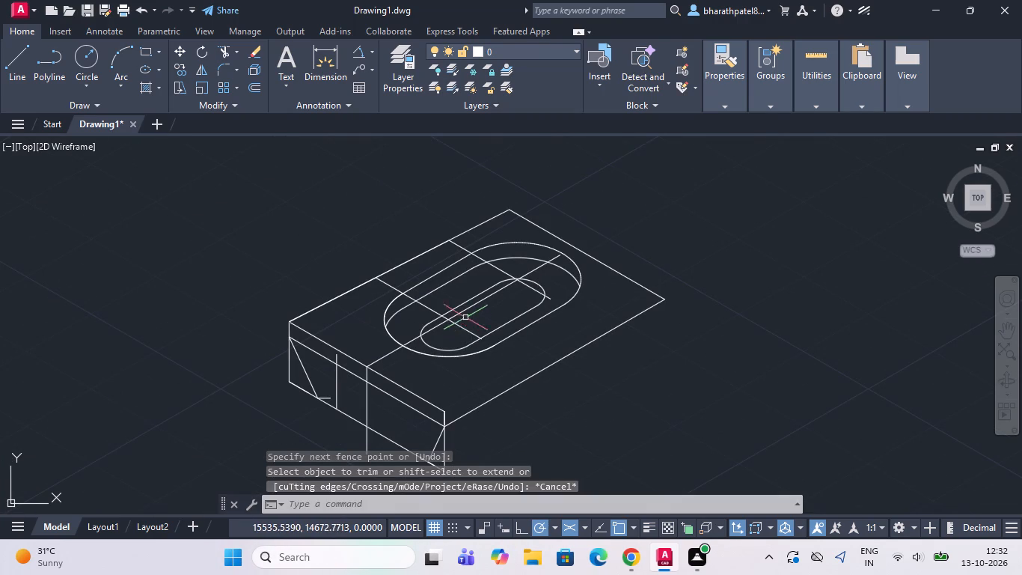
# Erase the long centre line through the slot and the two short centre lines crossing it.
pyautogui.click(442, 325)
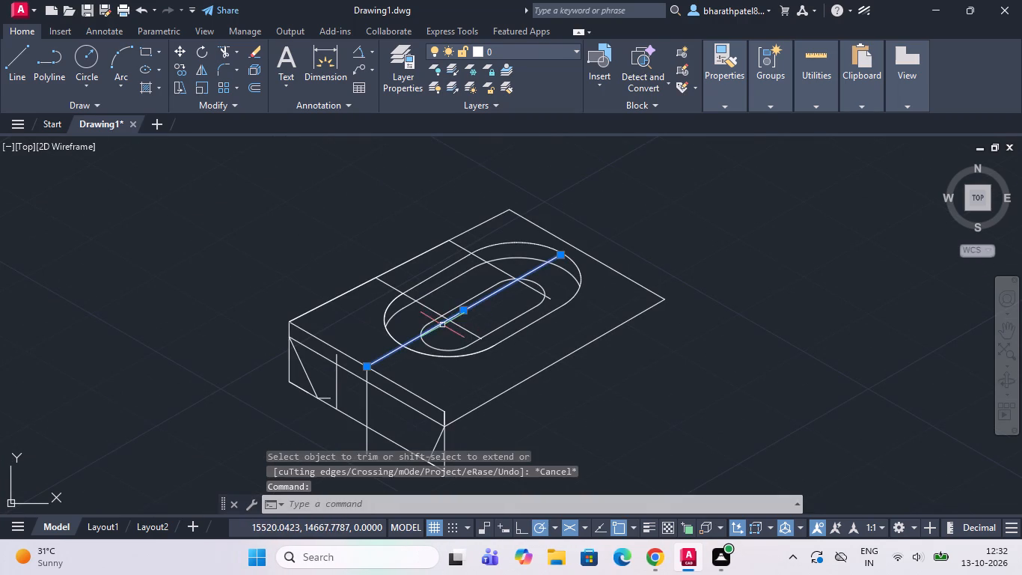
pyautogui.click(434, 310)
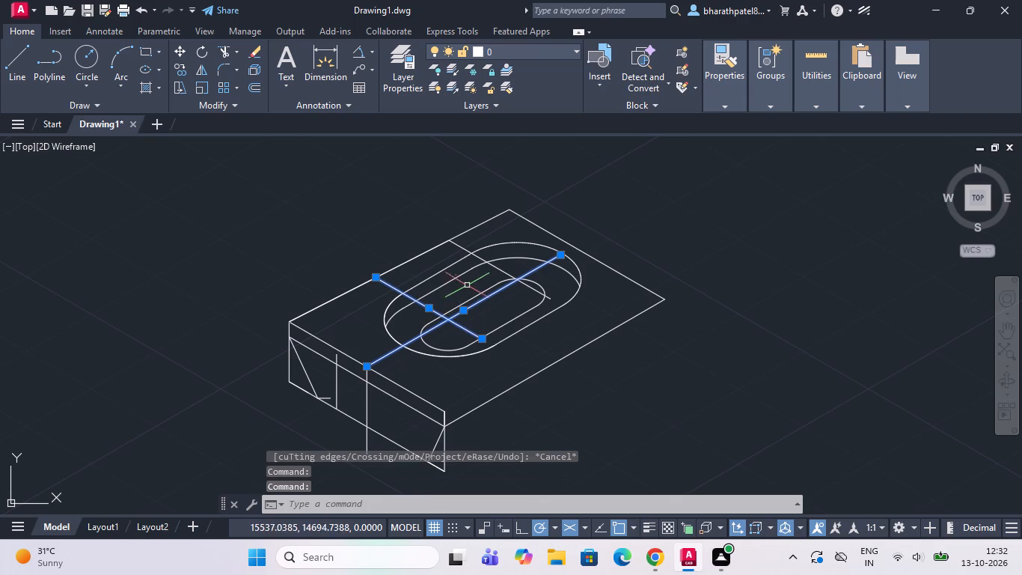
pyautogui.click(495, 266)
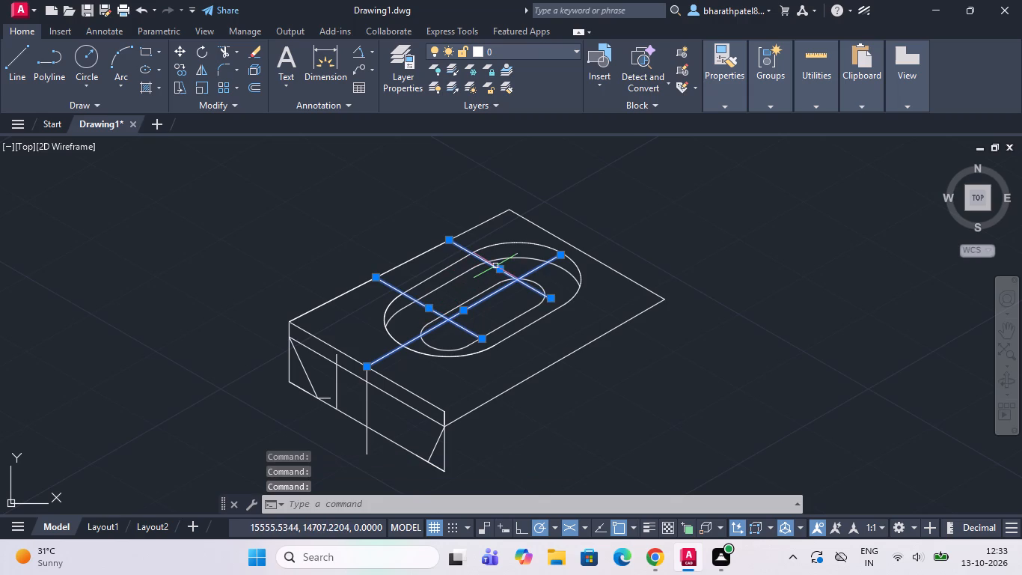
pyautogui.press('Delete')
# Draw a freehand line at 30° from the block's upper front corner, running past the far short edge.
pyautogui.scroll(-1, 552, 235)
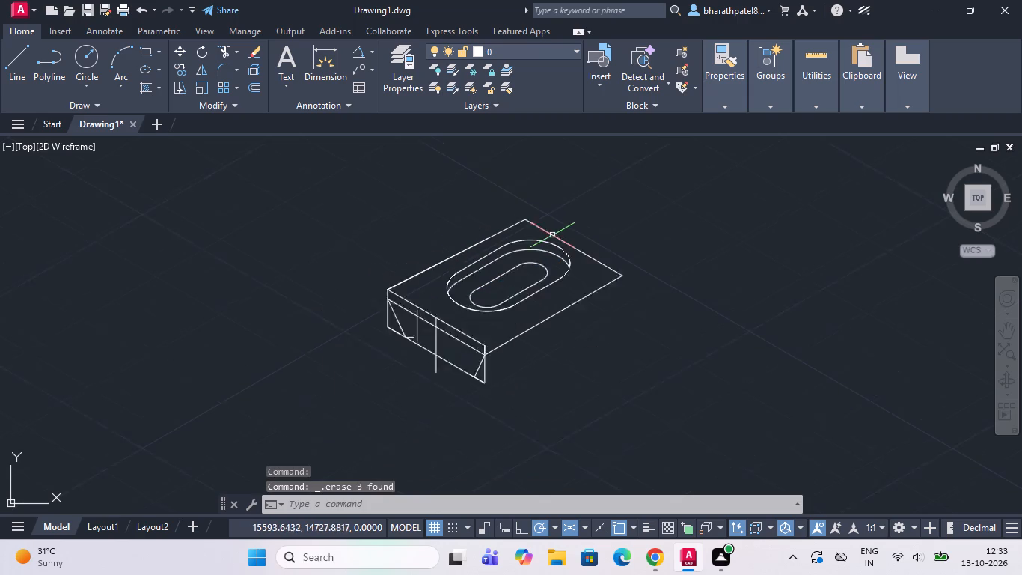
pyautogui.scroll(-1, 552, 235)
pyautogui.scroll(1, 578, 228)
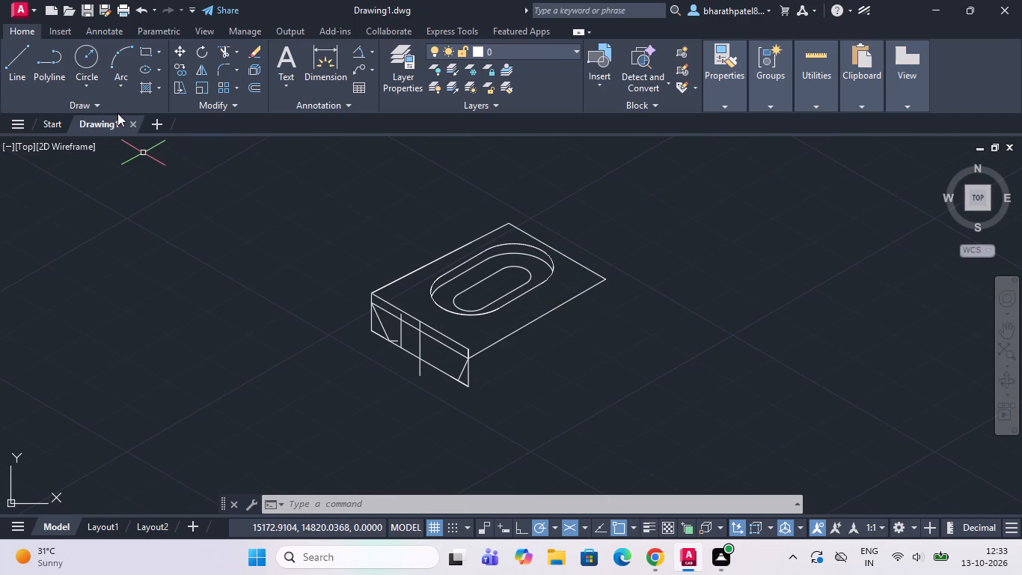
pyautogui.moveTo(17, 48); pyautogui.dragTo(34, 49)
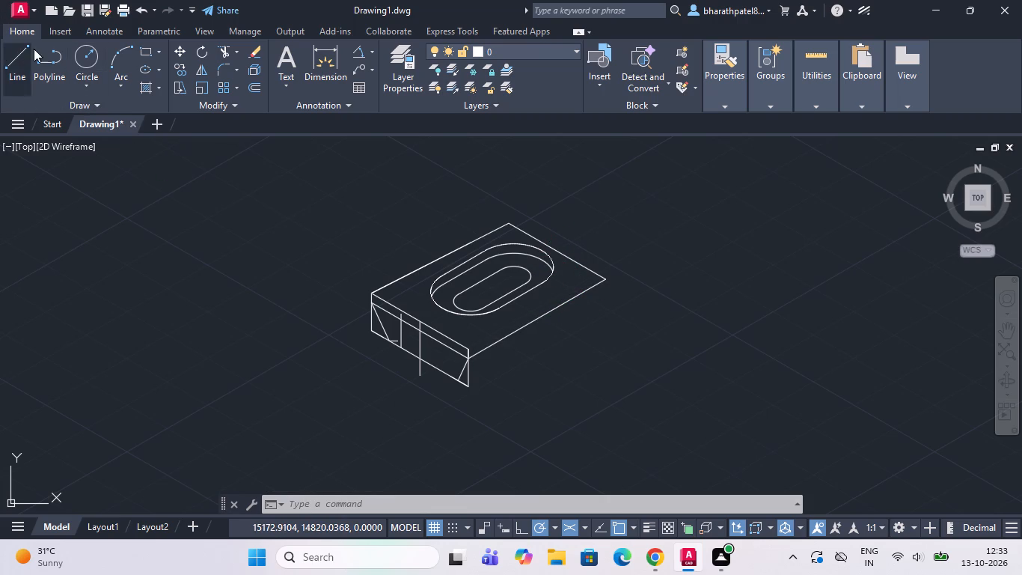
pyautogui.moveTo(34, 49); pyautogui.dragTo(42, 51)
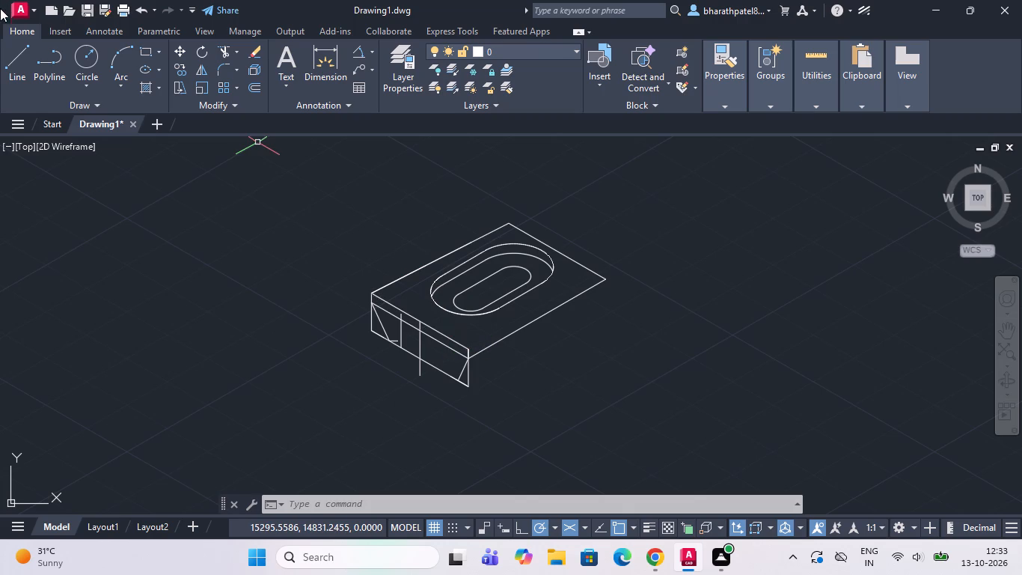
pyautogui.click(16, 61)
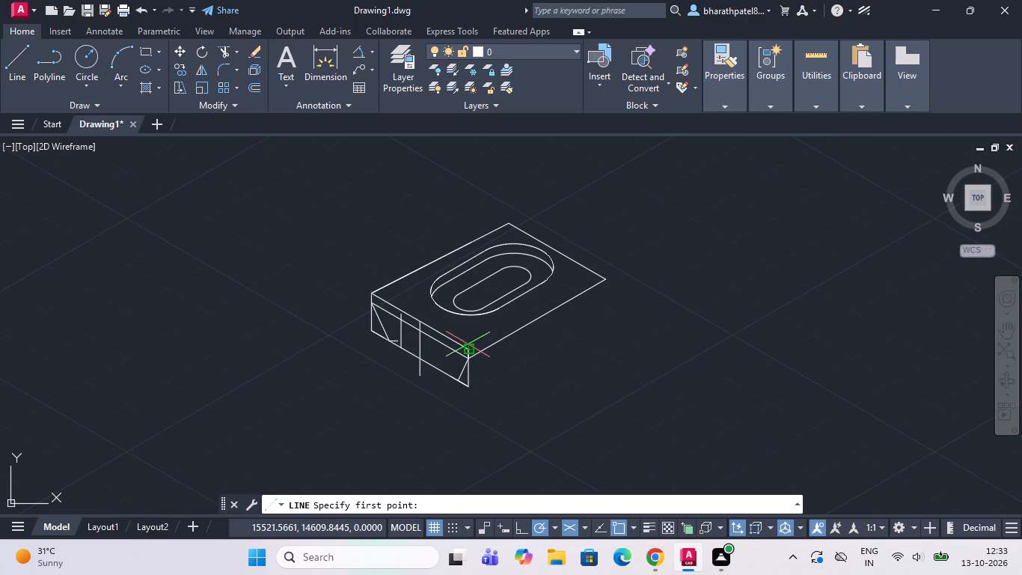
pyautogui.moveTo(468, 350); pyautogui.dragTo(478, 338)
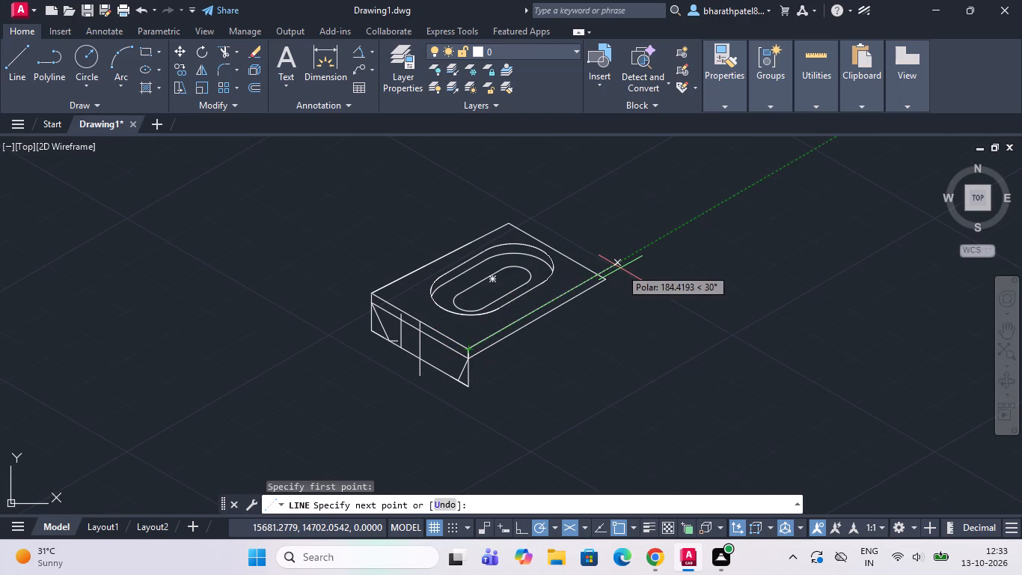
pyautogui.click(634, 252)
pyautogui.press('Escape')
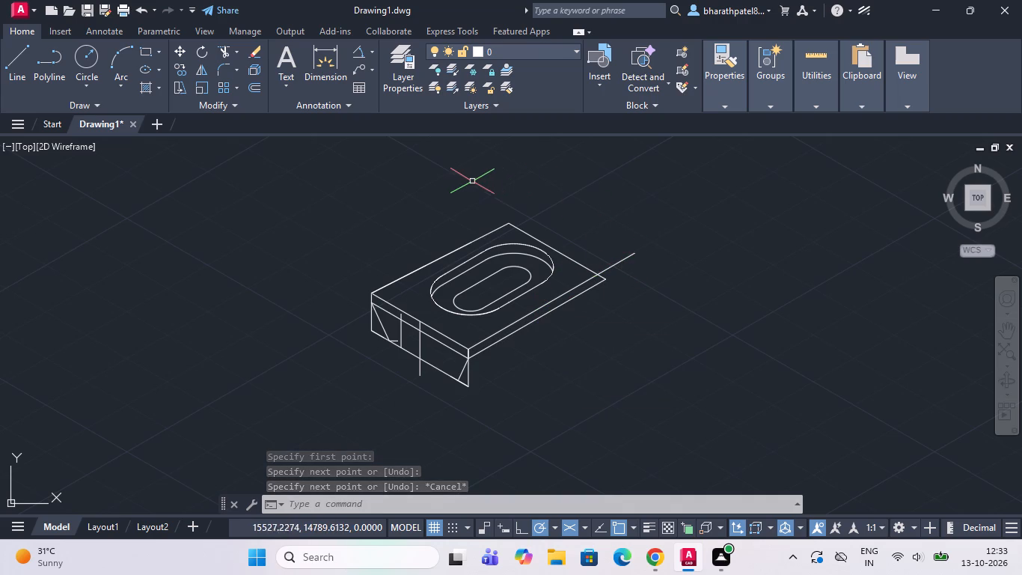
# Draw a 170 line at 30° from the upper front corner and continue it with a vertical line about 124 upward.
pyautogui.click(20, 49)
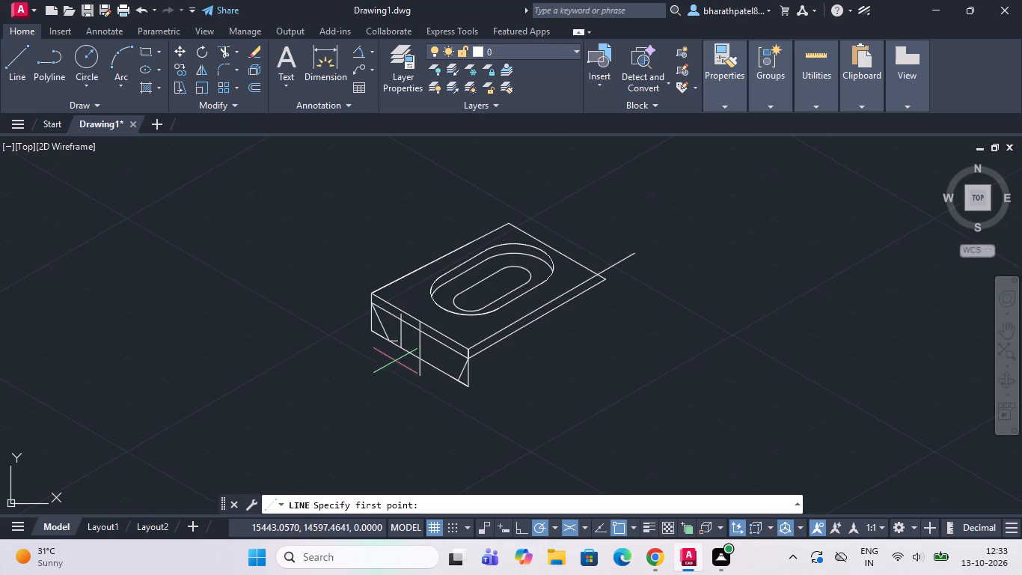
pyautogui.scroll(4, 465, 349)
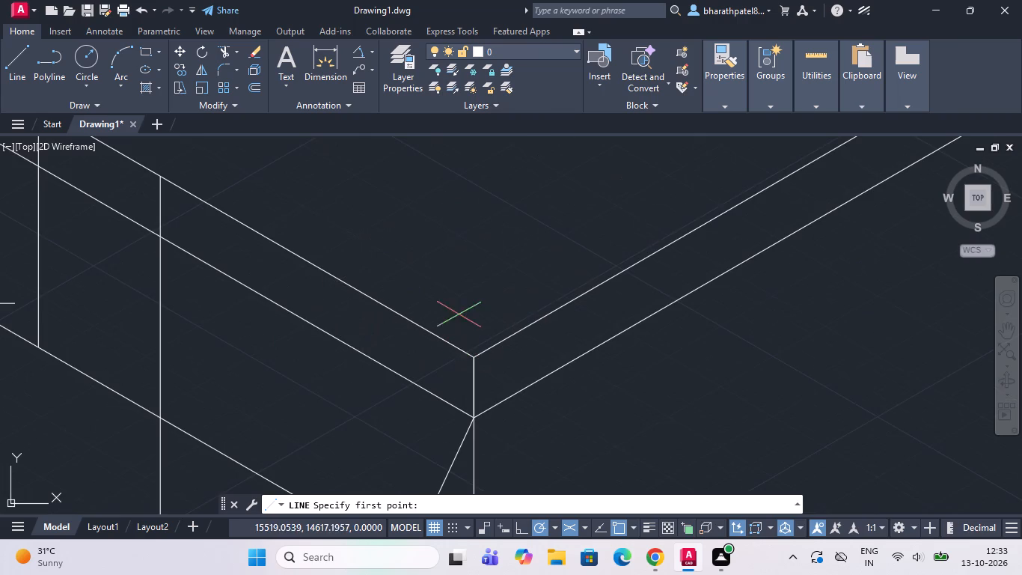
pyautogui.click(476, 353)
pyautogui.scroll(-5, 477, 353)
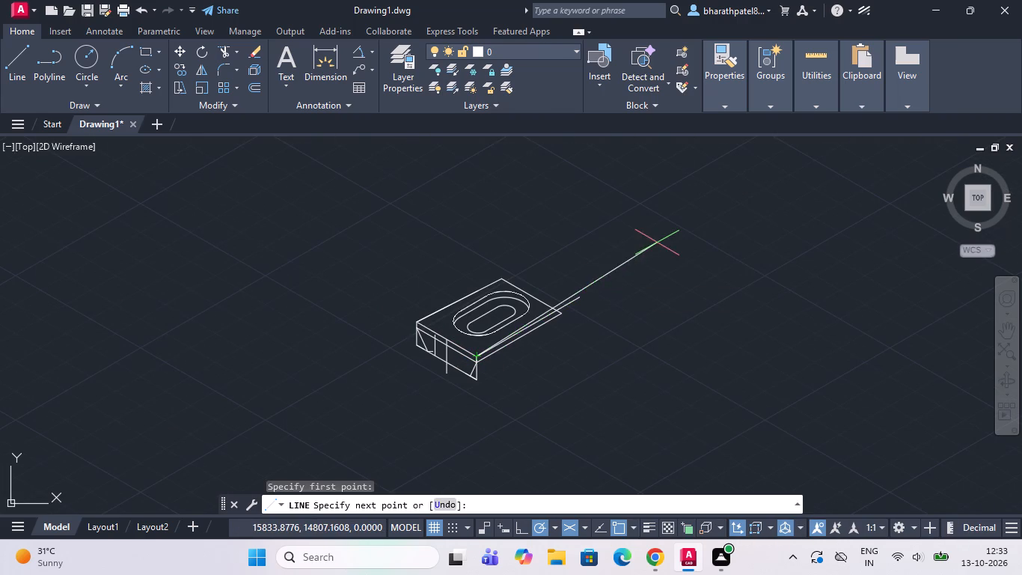
pyautogui.write('17')
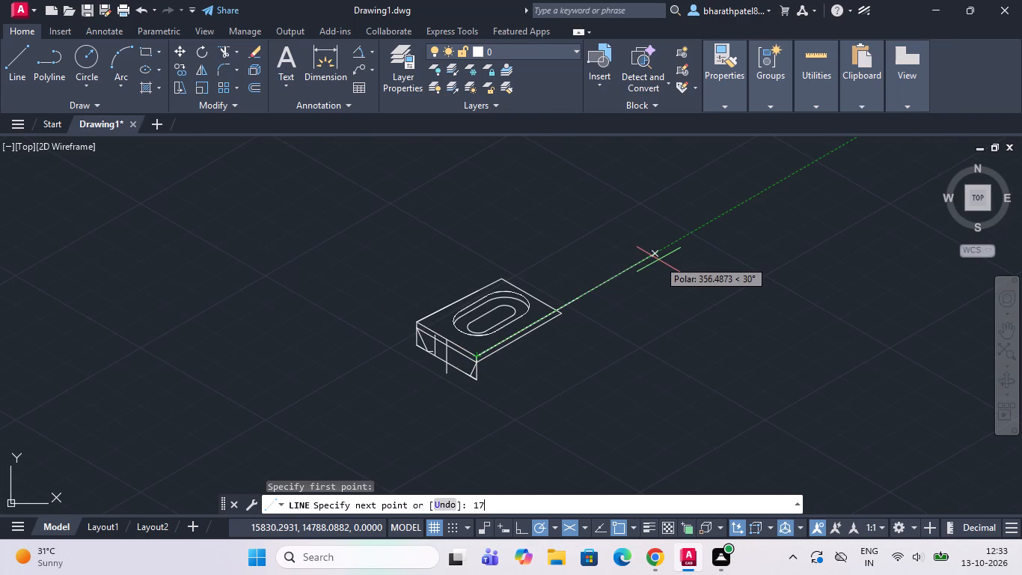
pyautogui.press('0')
pyautogui.press('Return')
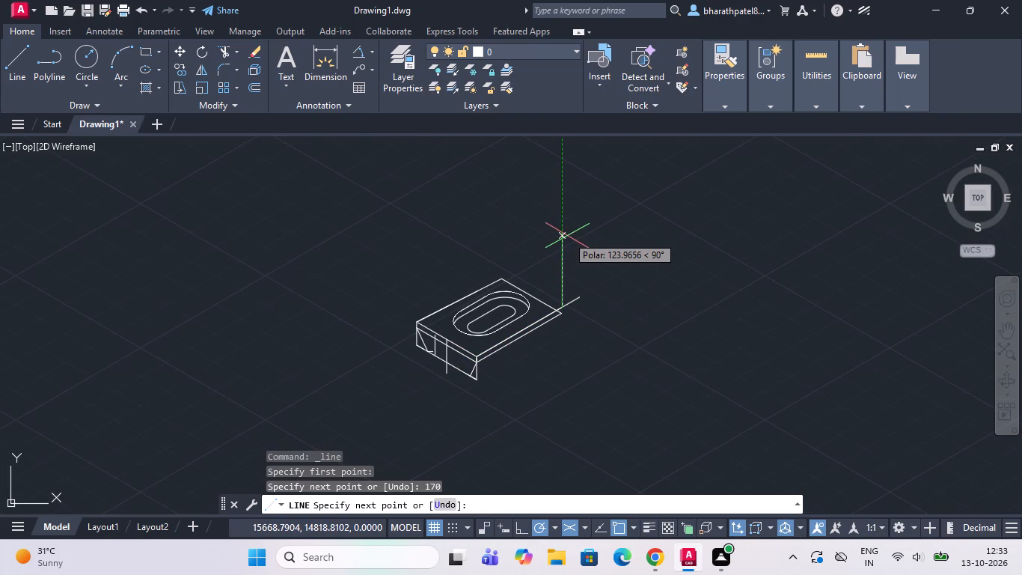
pyautogui.click(567, 236)
pyautogui.press('Escape')
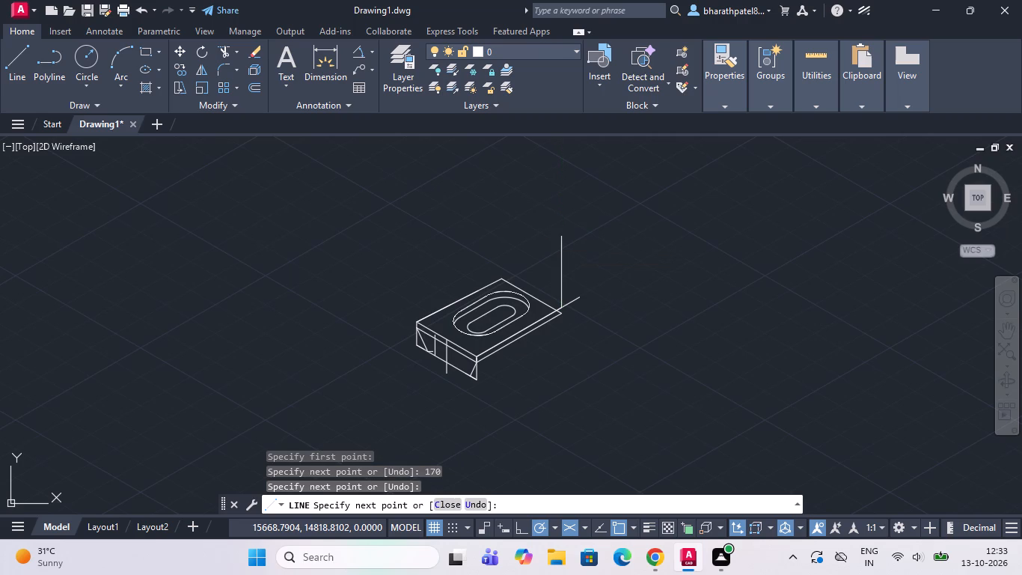
# Trim away the freehand line's overshoot beyond the vertical line, the old lower long edge and the old far short edge.
pyautogui.click(221, 49)
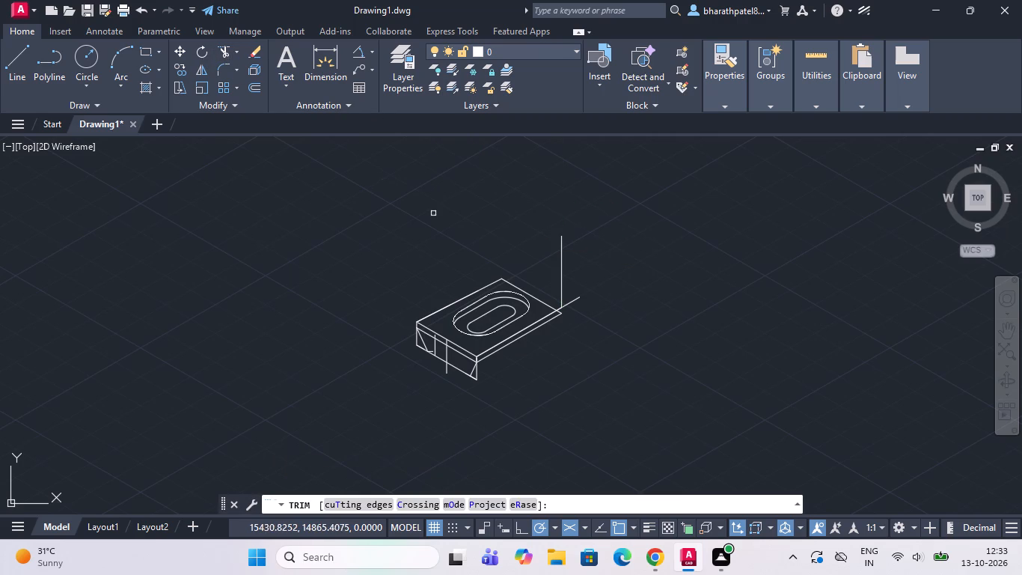
pyautogui.click(575, 302)
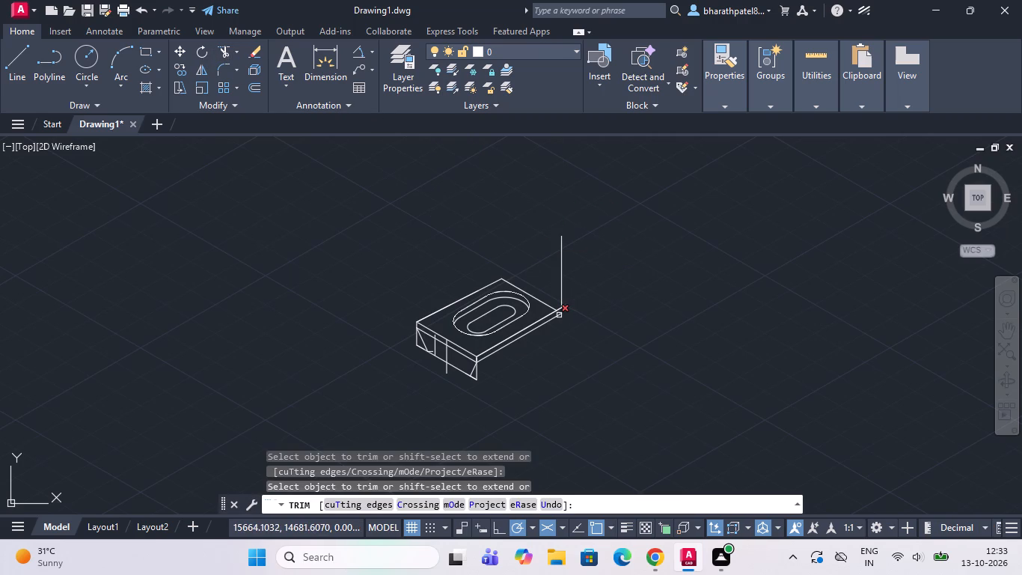
pyautogui.click(559, 315)
pyautogui.scroll(3, 559, 315)
pyautogui.click(558, 314)
pyautogui.scroll(-2, 558, 314)
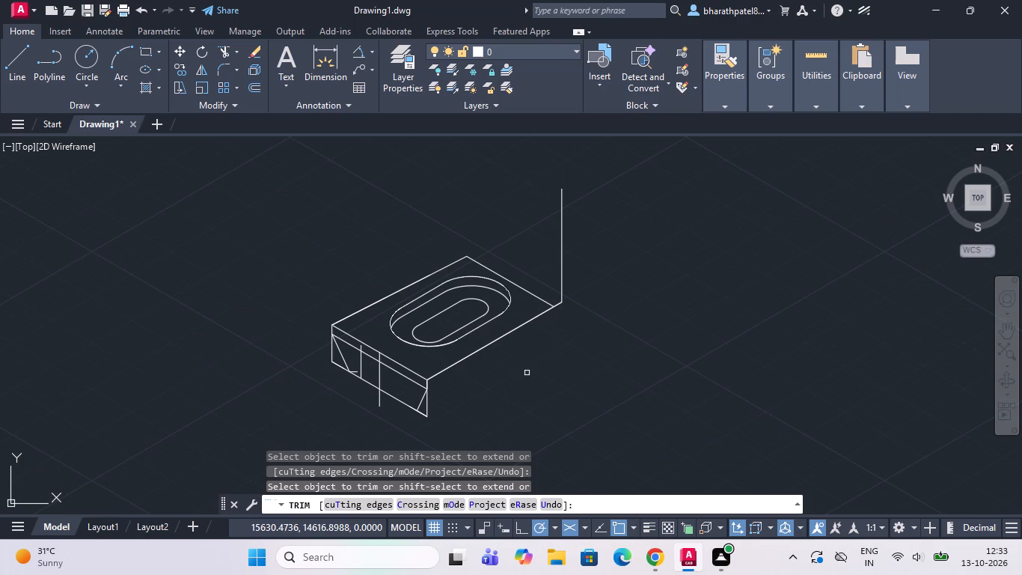
pyautogui.click(542, 299)
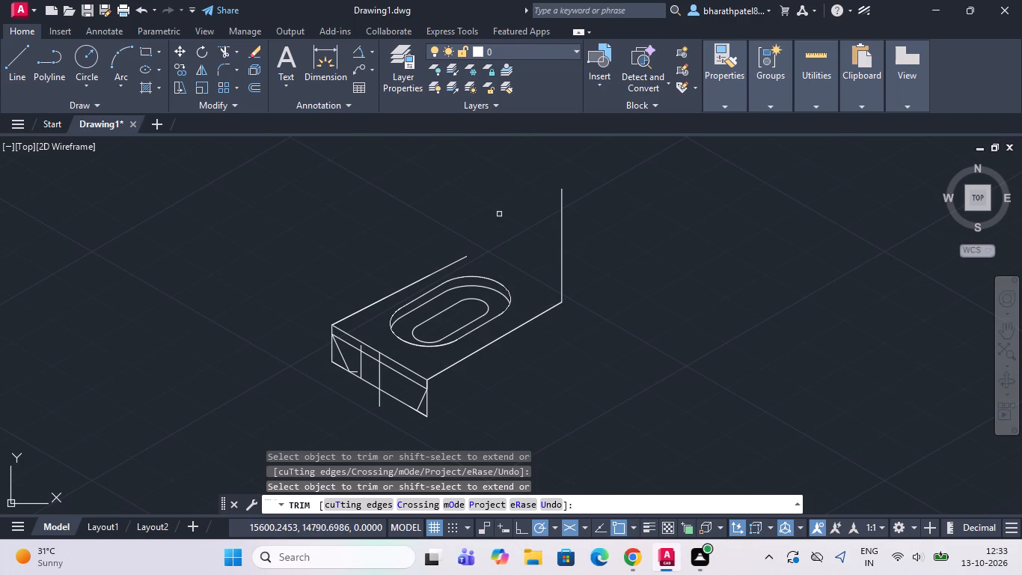
# Draw a 120 line at 150° from the vertical line's base and continue it to the top face's near back corner.
pyautogui.click(9, 52)
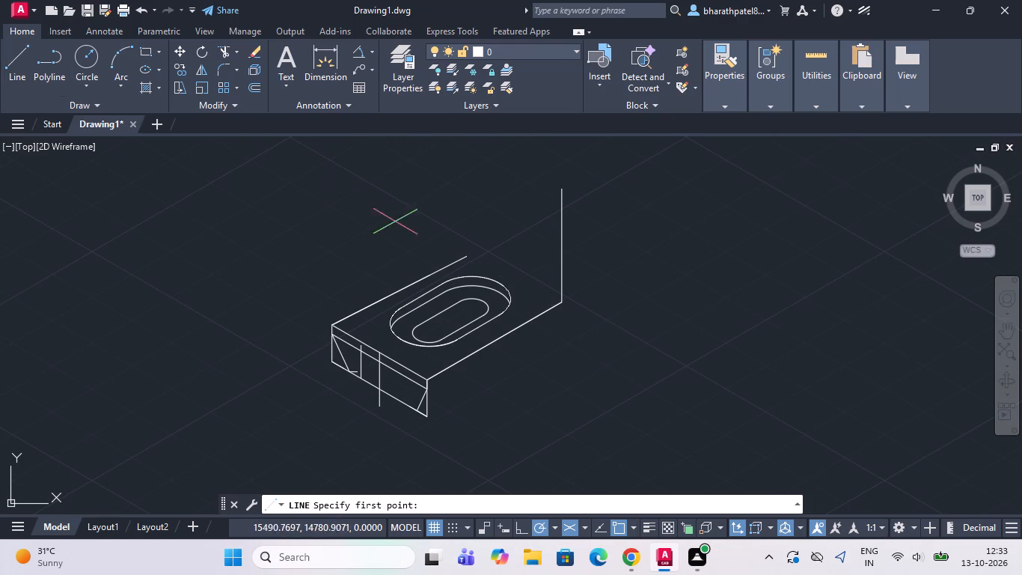
pyautogui.moveTo(560, 306); pyautogui.dragTo(529, 291)
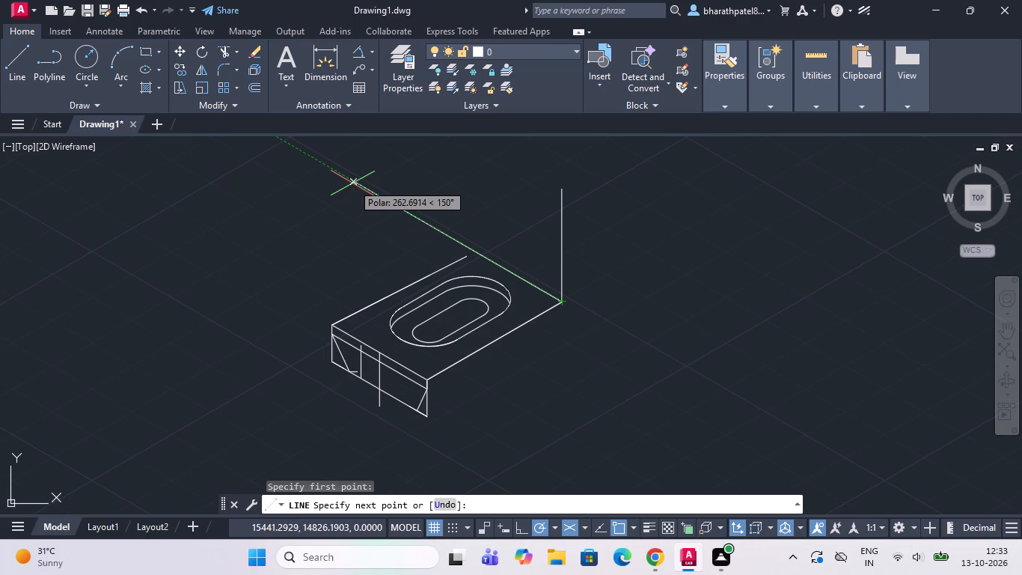
pyautogui.write('120')
pyautogui.press('Return')
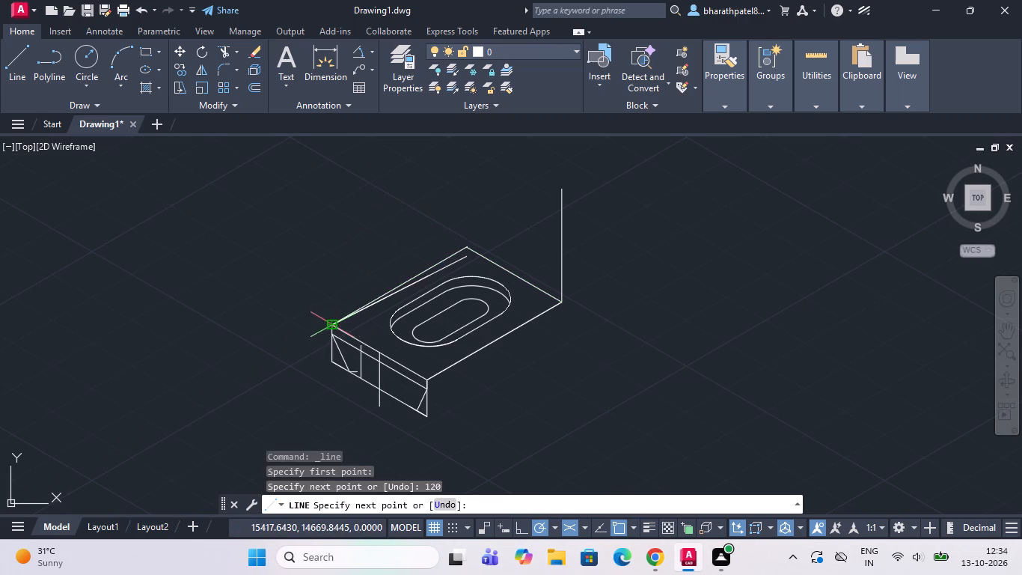
pyautogui.scroll(3, 335, 324)
pyautogui.click(317, 322)
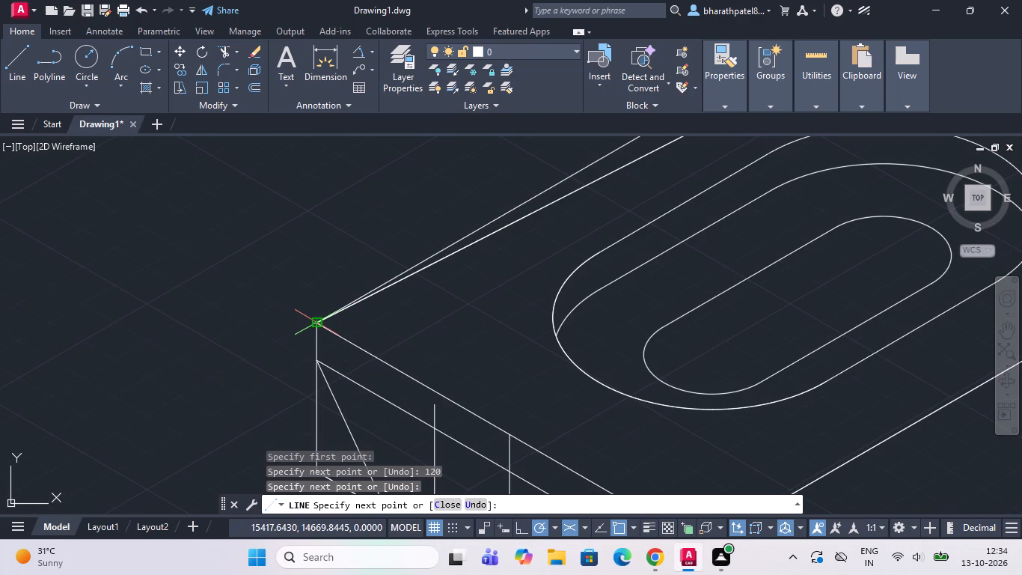
# Erase the three stray line pieces fanning out from the top face's near back corner beside its back long edge.
pyautogui.press('Escape')
pyautogui.scroll(-2, 441, 301)
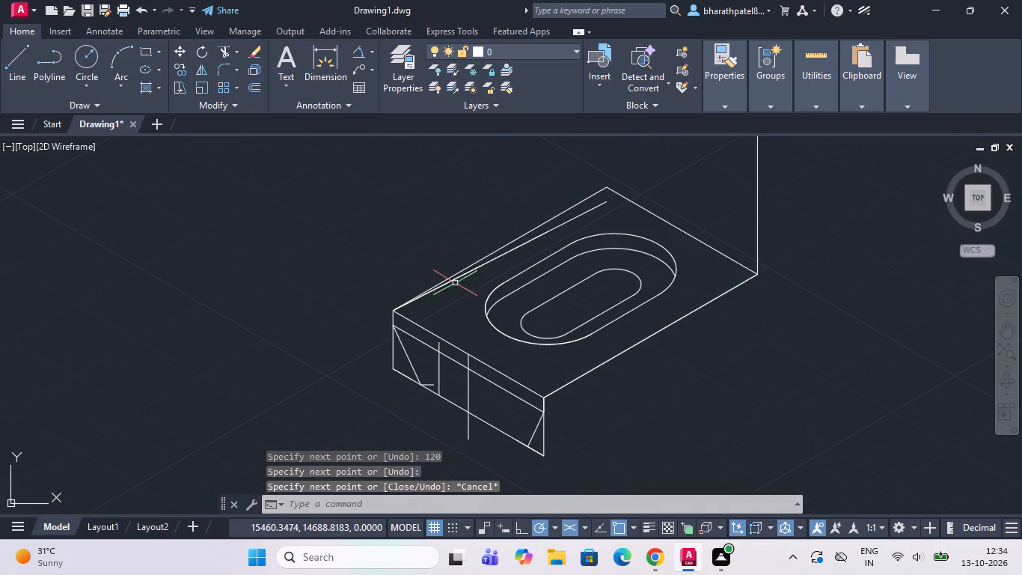
pyautogui.click(518, 246)
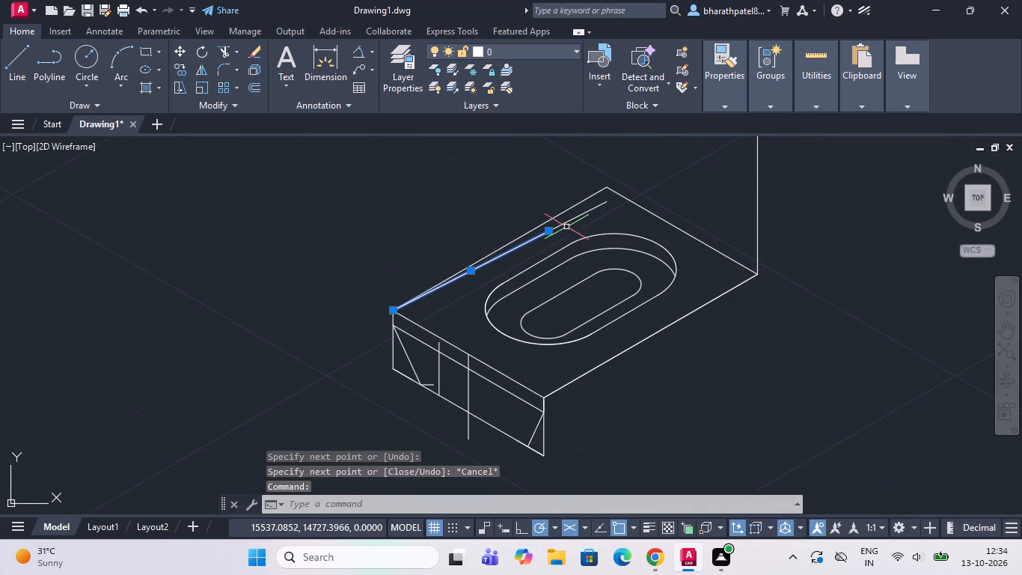
pyautogui.click(567, 223)
pyautogui.press('Delete')
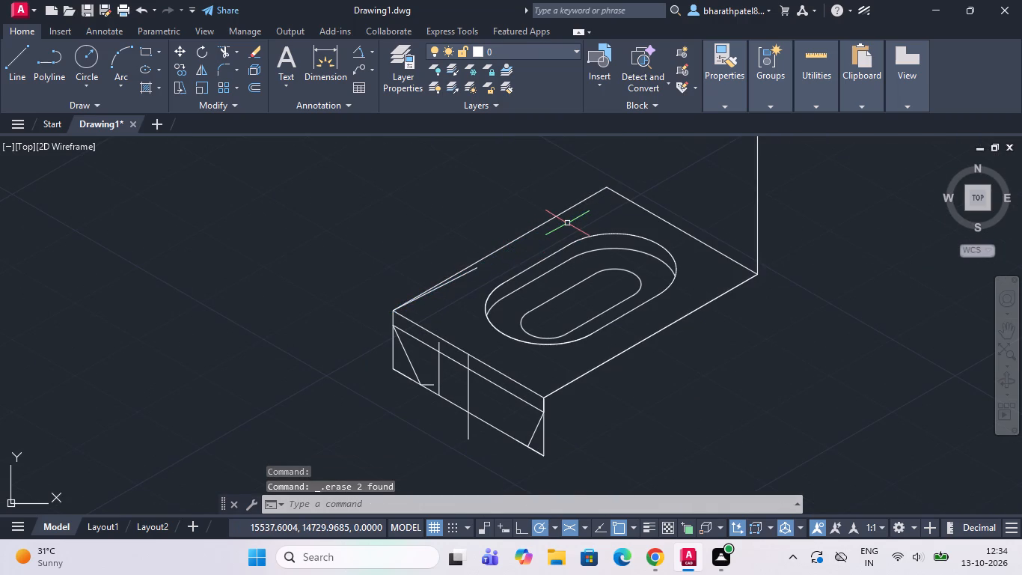
pyautogui.scroll(2, 400, 251)
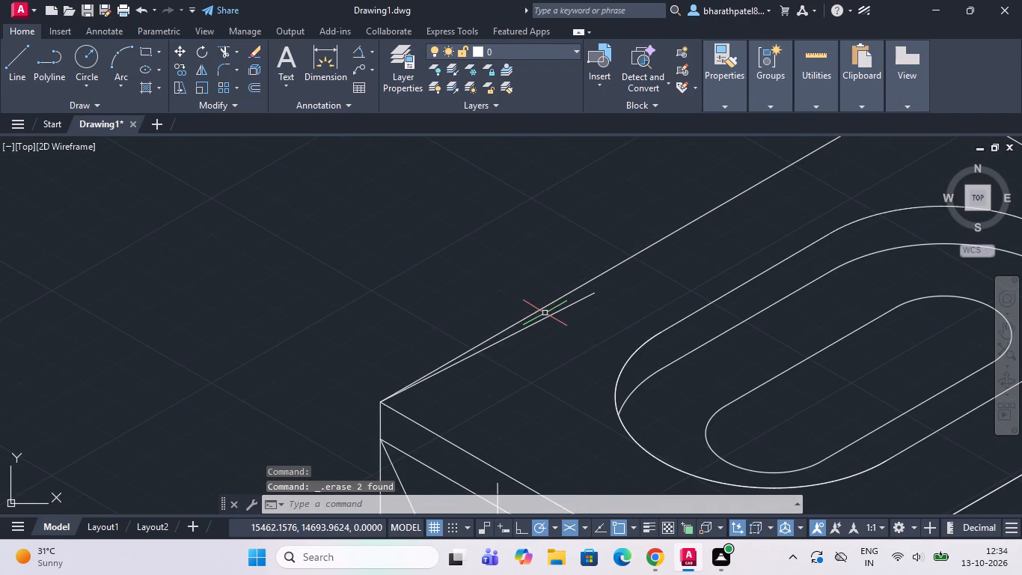
pyautogui.click(548, 314)
pyautogui.press('Delete')
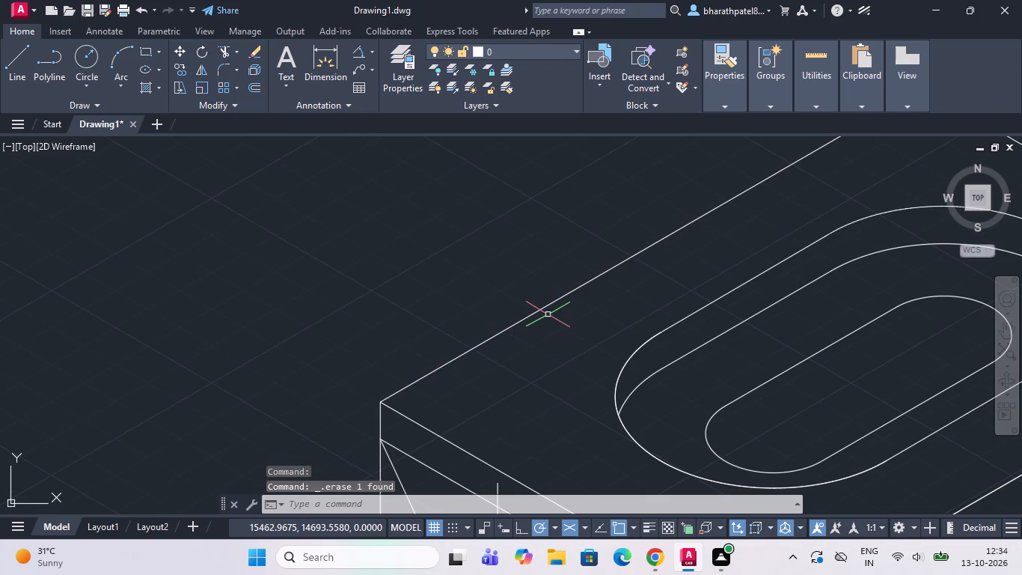
# Draw a 25 vertical line up from the top face's far back corner and continue it at 330° past the upright vertical line.
pyautogui.scroll(-2, 348, 231)
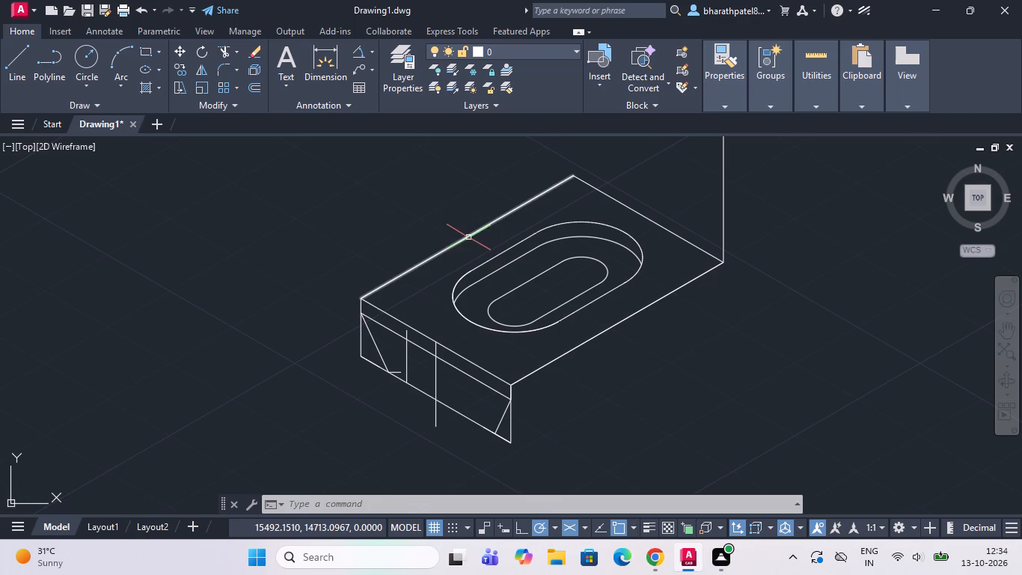
pyautogui.scroll(-2, 463, 247)
pyautogui.scroll(2, 507, 197)
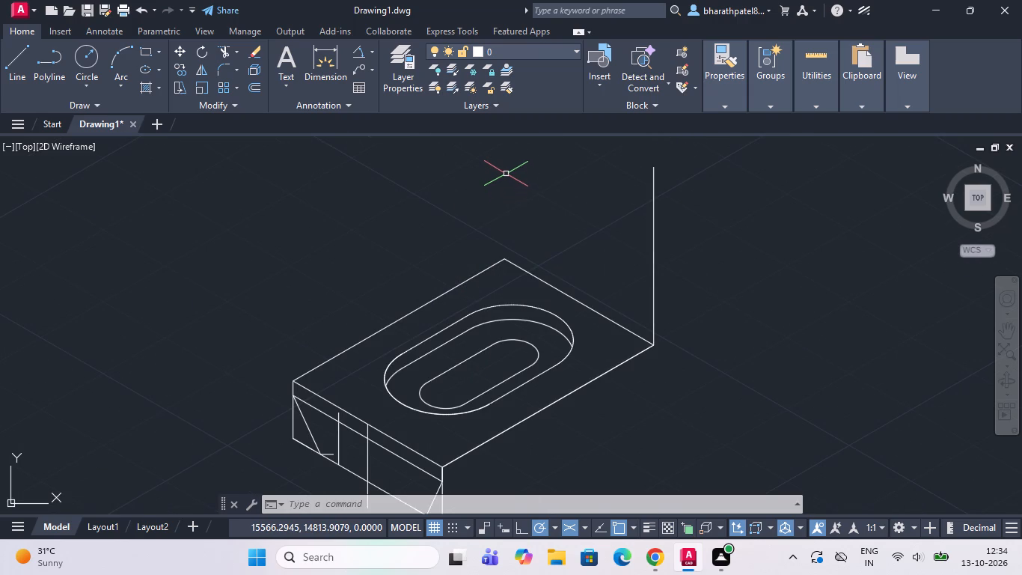
pyautogui.moveTo(5, 61); pyautogui.dragTo(73, 88)
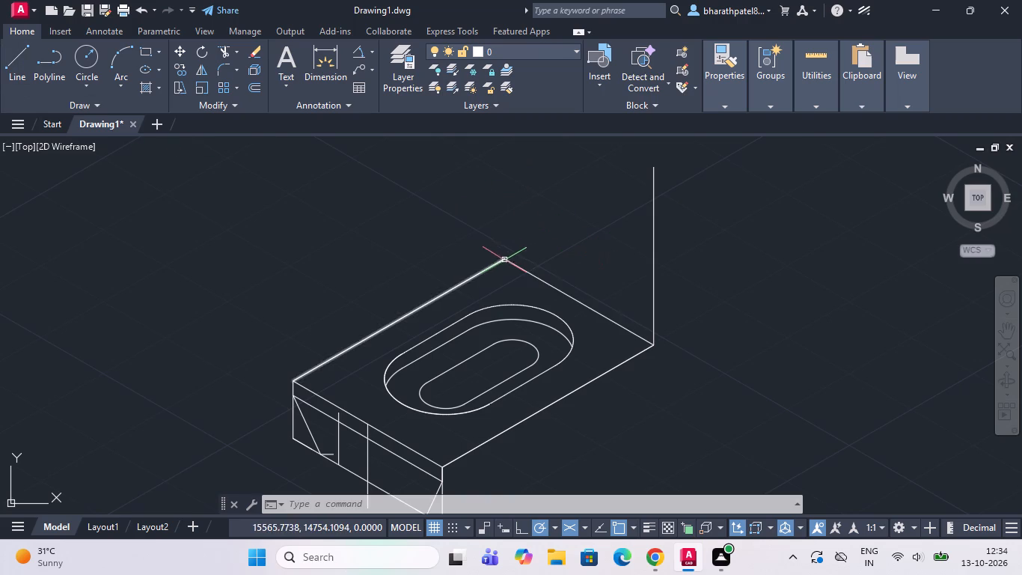
pyautogui.click(13, 65)
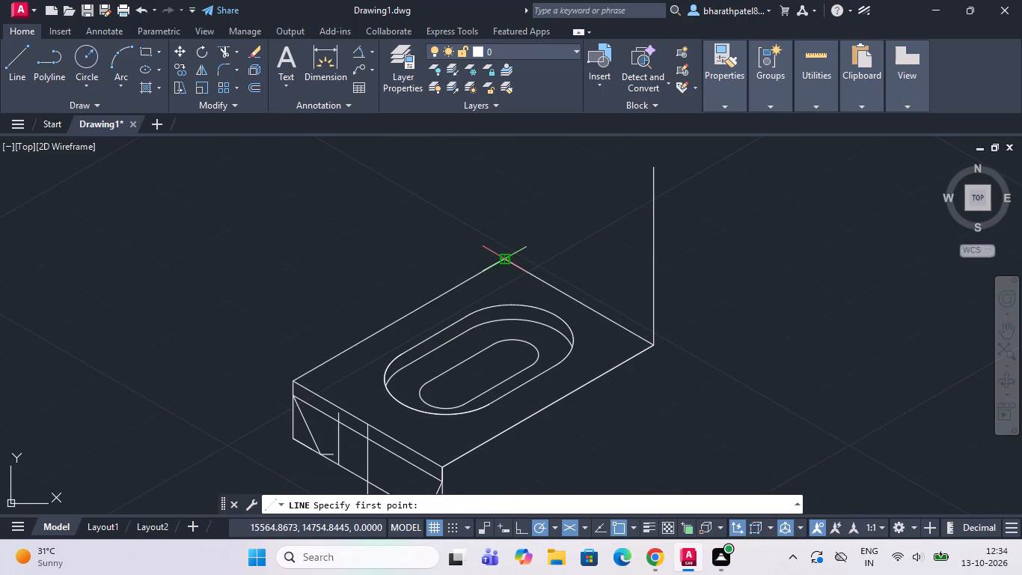
pyautogui.moveTo(504, 258); pyautogui.dragTo(507, 230)
pyautogui.press('2')
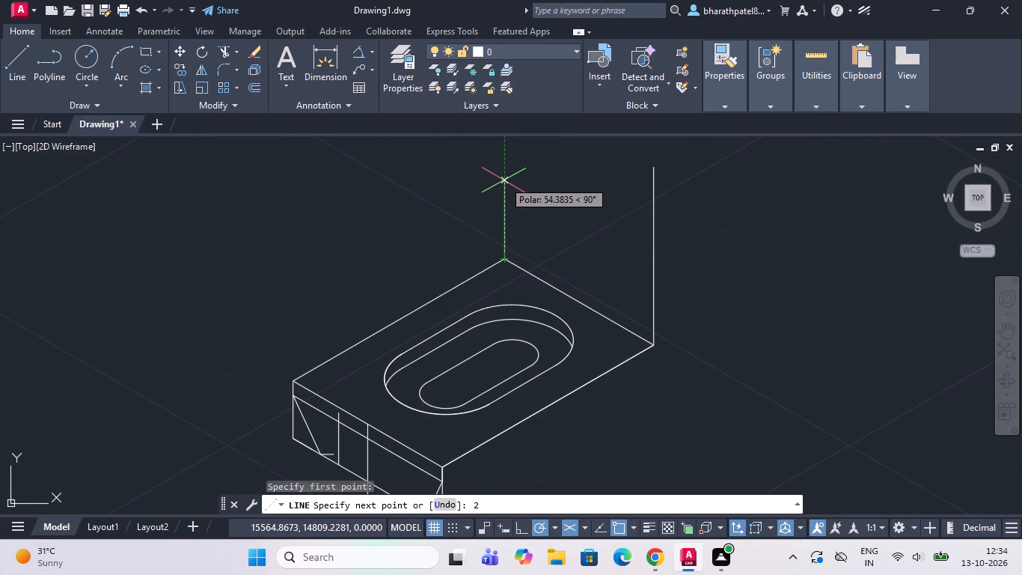
pyautogui.press('5')
pyautogui.press('Return')
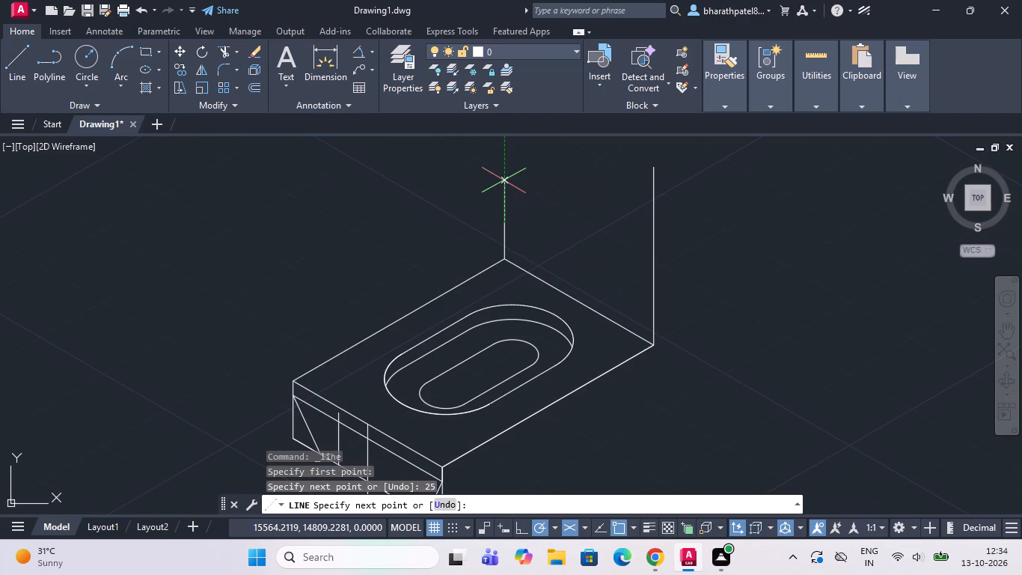
pyautogui.click(748, 355)
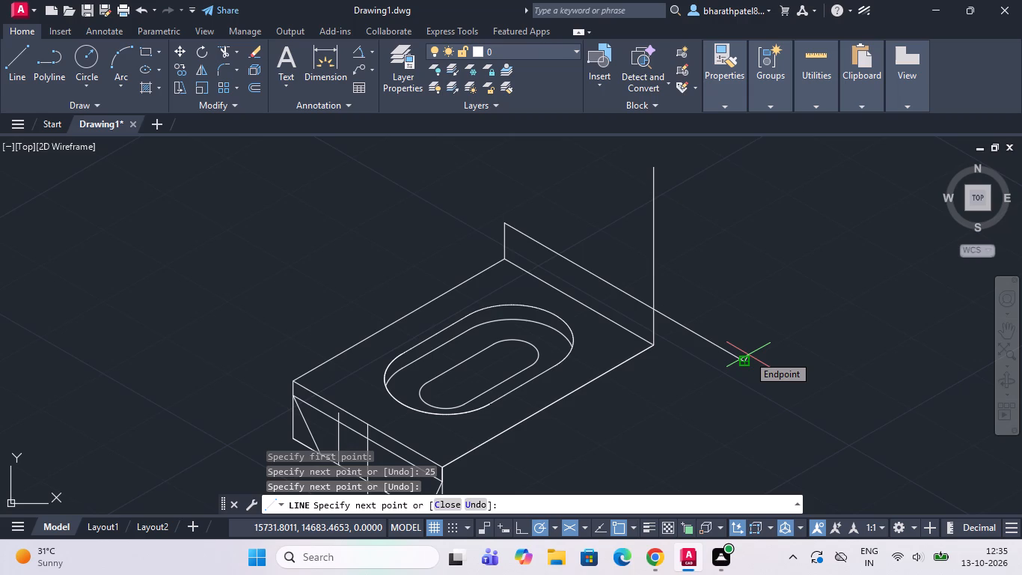
pyautogui.press('Escape')
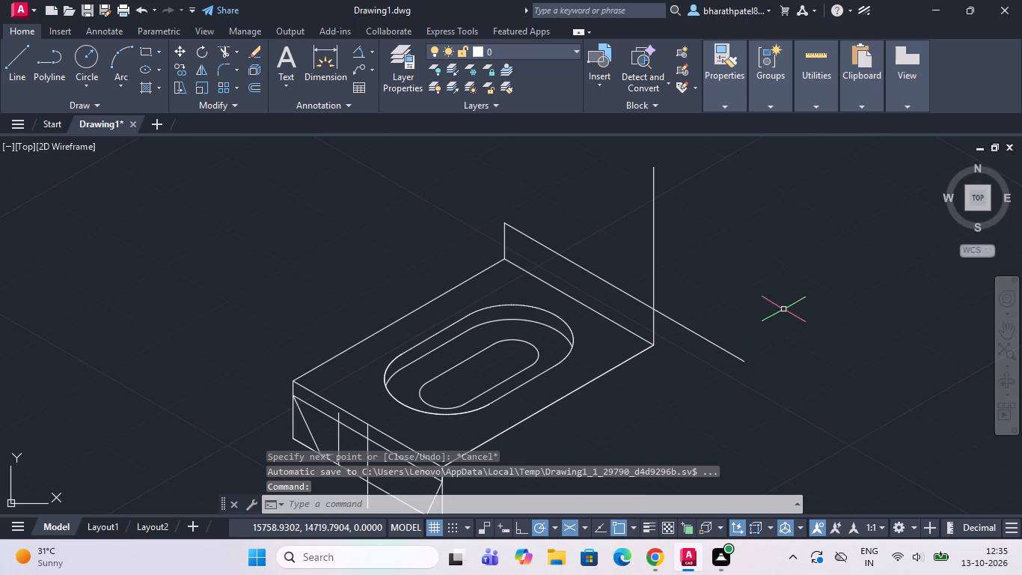
# Trim the new 330° line's overshoot beyond the upright vertical line.
pyautogui.moveTo(225, 46); pyautogui.dragTo(278, 85)
pyautogui.moveTo(717, 275); pyautogui.dragTo(692, 388)
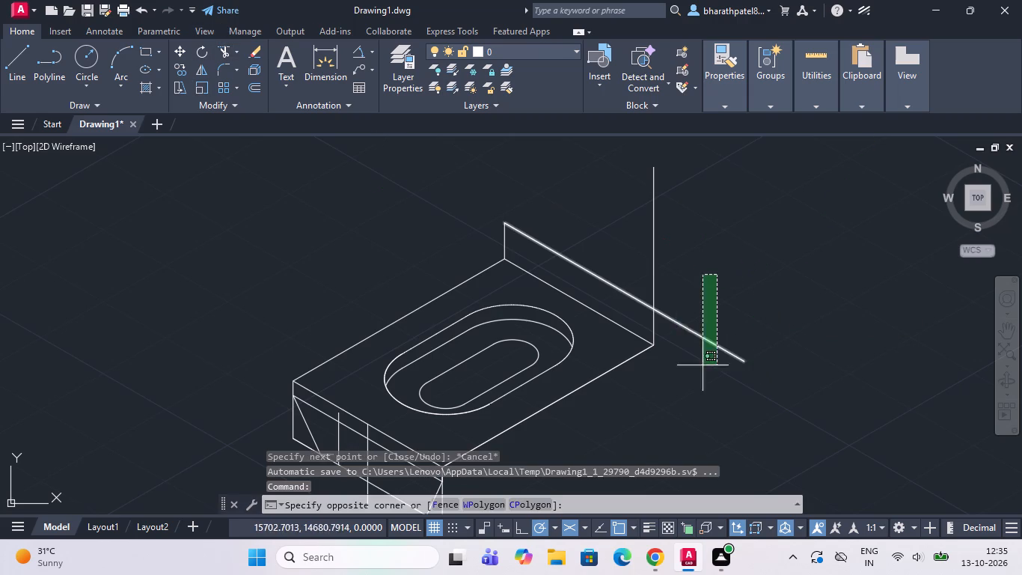
pyautogui.moveTo(692, 388); pyautogui.dragTo(674, 427)
pyautogui.press('Escape')
pyautogui.press('Escape')
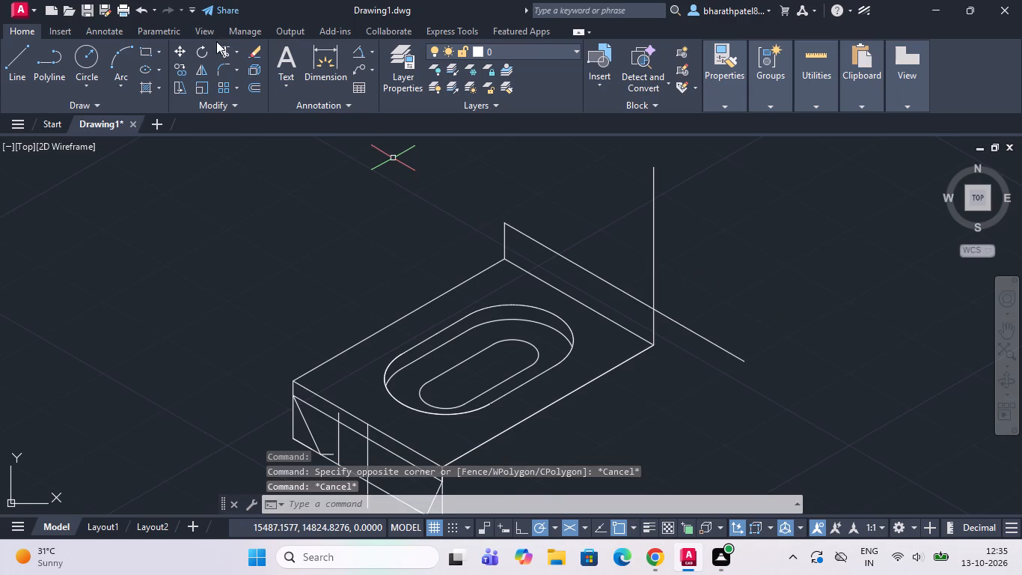
pyautogui.click(221, 49)
pyautogui.moveTo(732, 307); pyautogui.dragTo(664, 409)
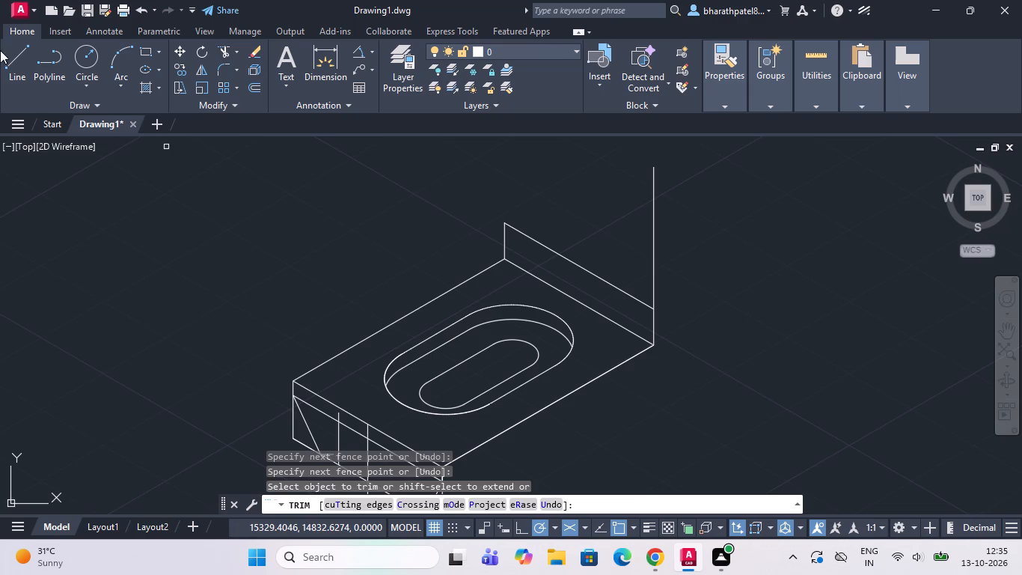
# Draw a vertical line about 275 upward from the midpoint of the trimmed 330° line.
pyautogui.click(23, 50)
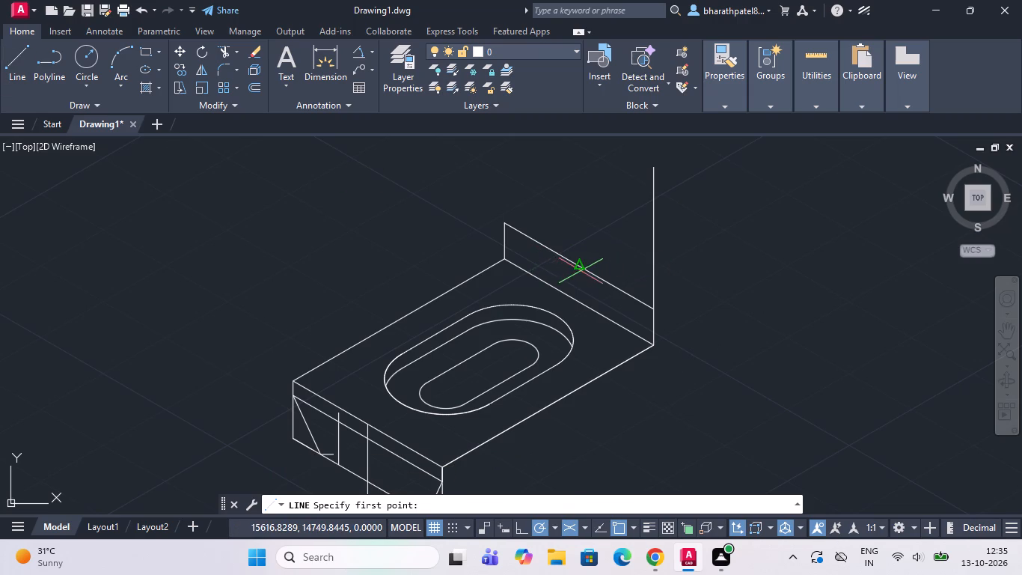
pyautogui.click(581, 268)
pyautogui.scroll(-3, 581, 268)
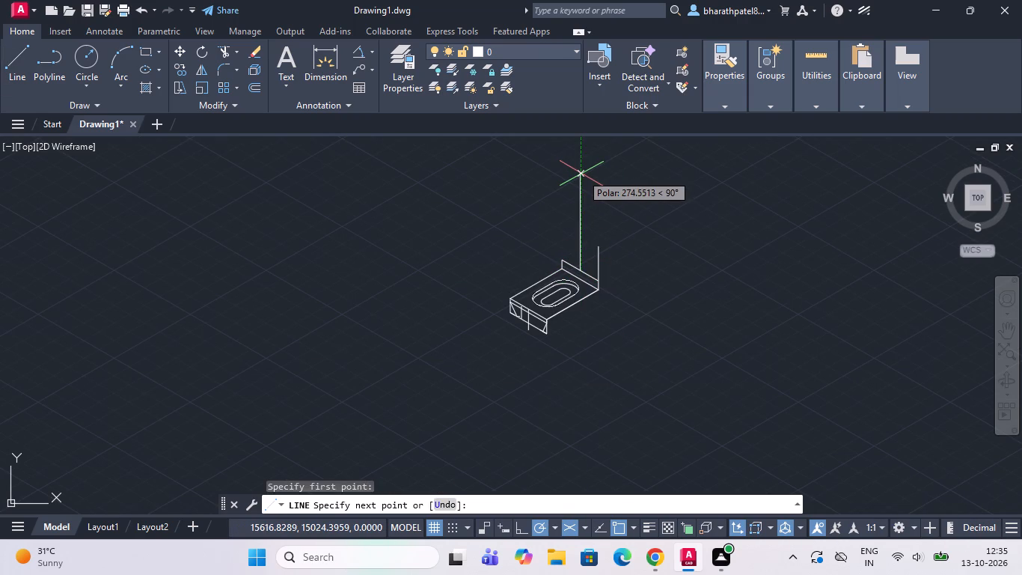
pyautogui.click(581, 174)
pyautogui.press('Escape')
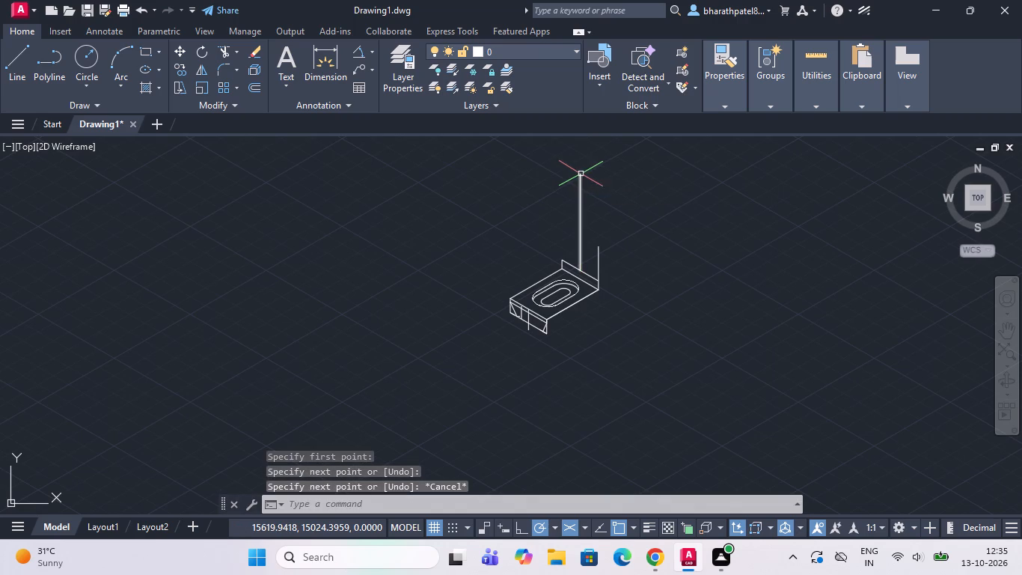
# Draw a 100 vertical line upward from the midpoint of the top face's far short edge.
pyautogui.scroll(2, 596, 292)
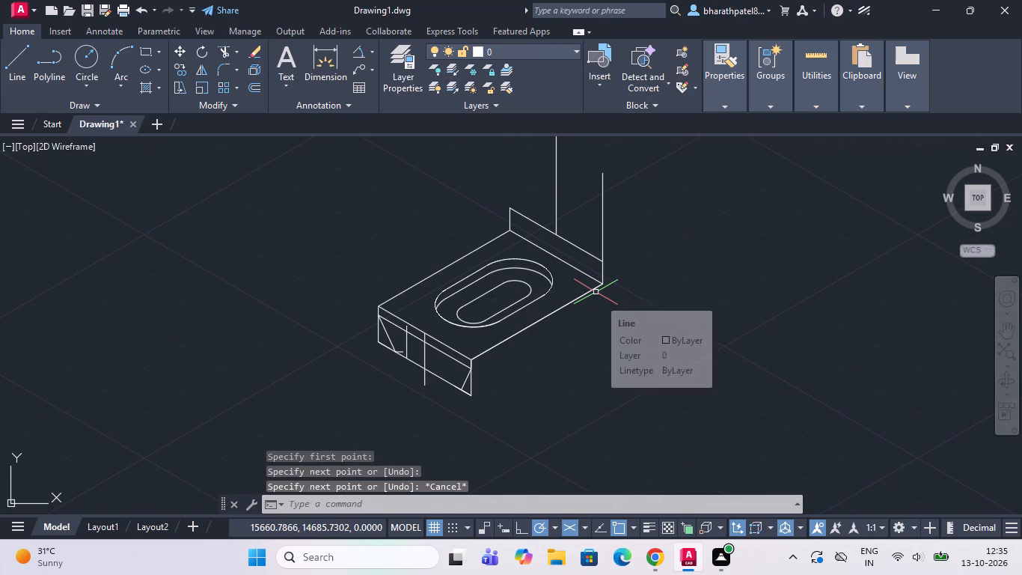
pyautogui.click(13, 60)
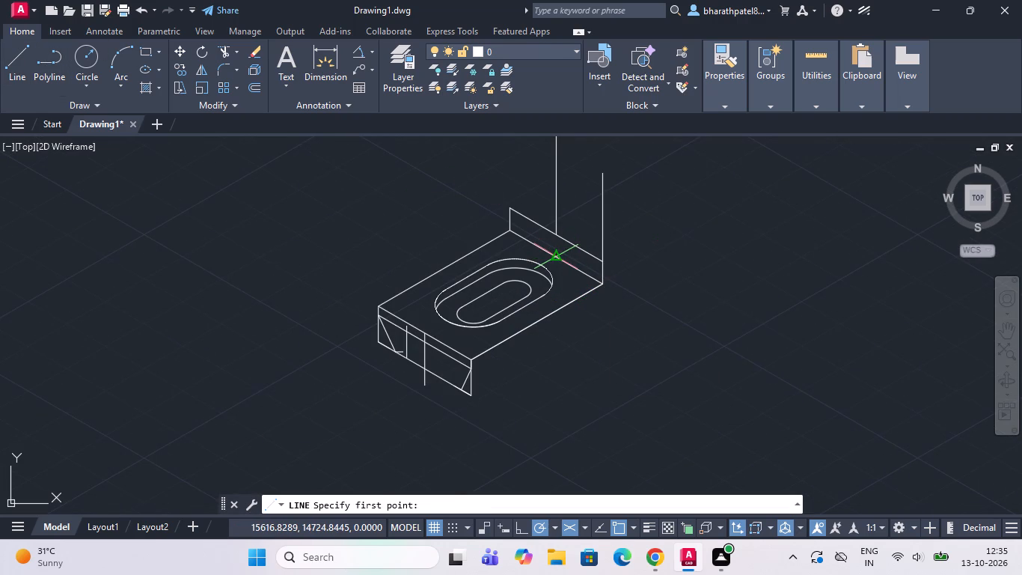
pyautogui.click(555, 256)
pyautogui.scroll(-2, 555, 256)
pyautogui.scroll(-1, 554, 171)
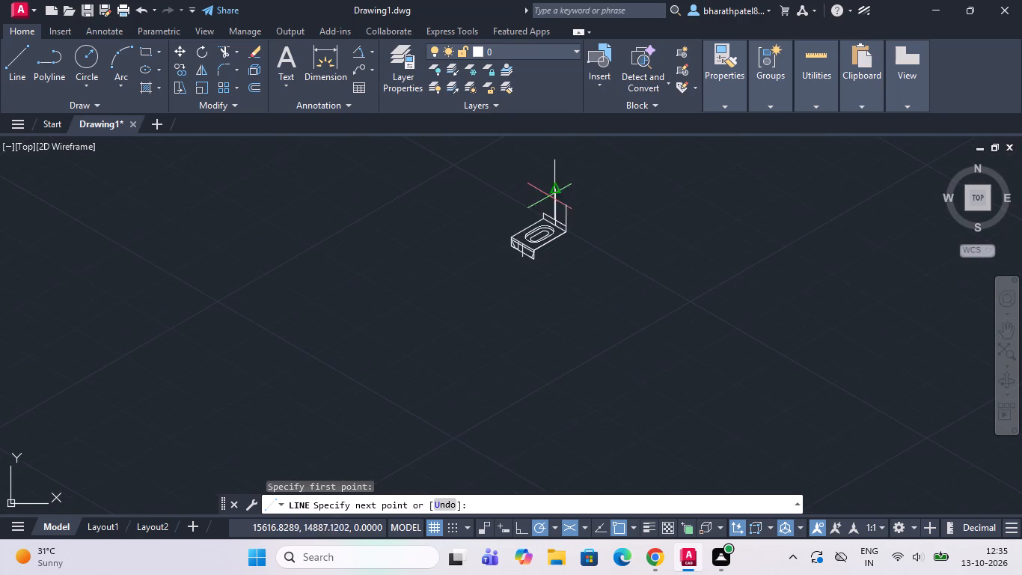
pyautogui.scroll(2, 552, 153)
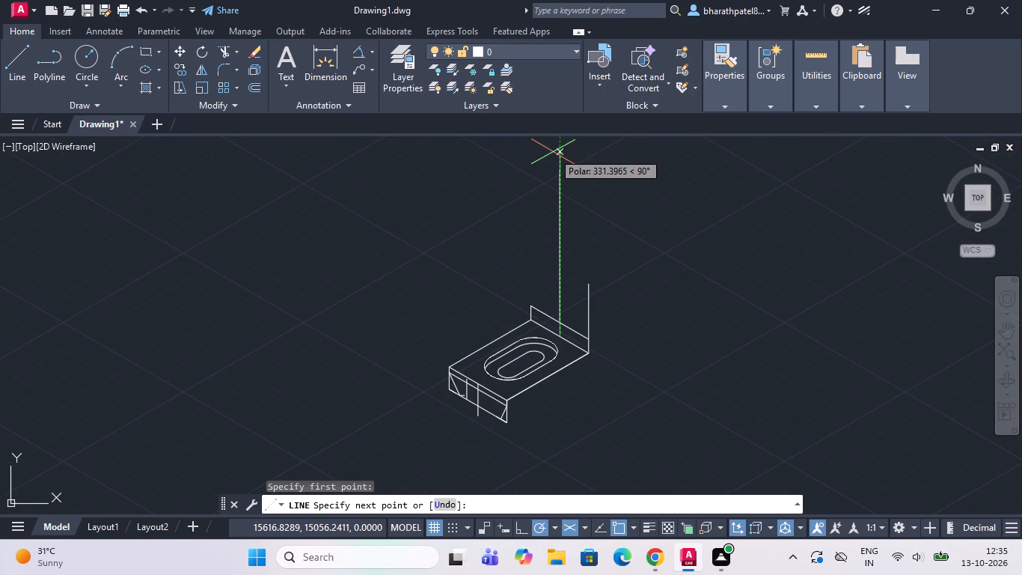
pyautogui.write('100')
pyautogui.press('Return')
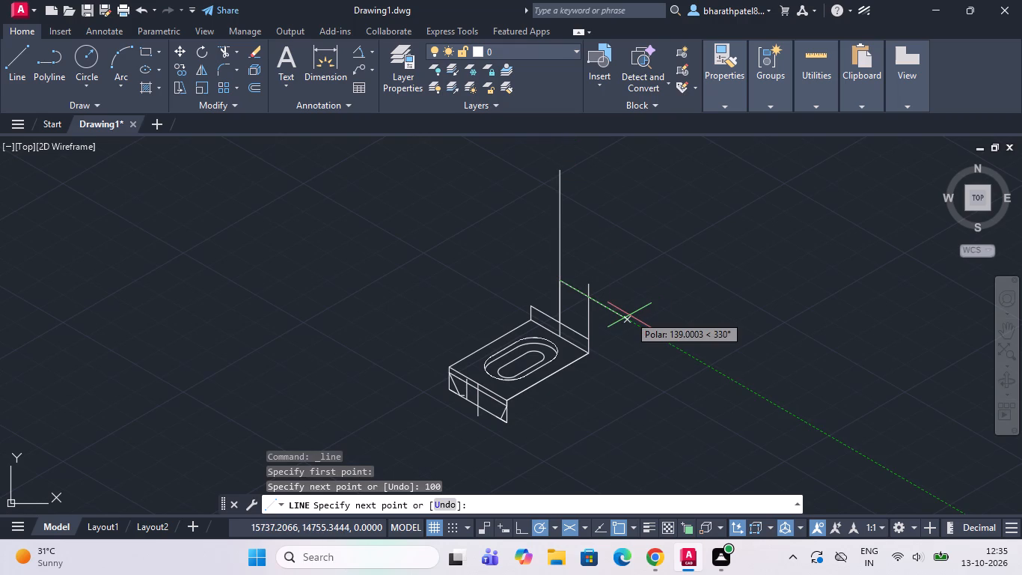
# Continue from the 100 line's top about 140 at 330°, past the outer vertical, and finish with a longer line back at 150°.
pyautogui.scroll(2, 629, 315)
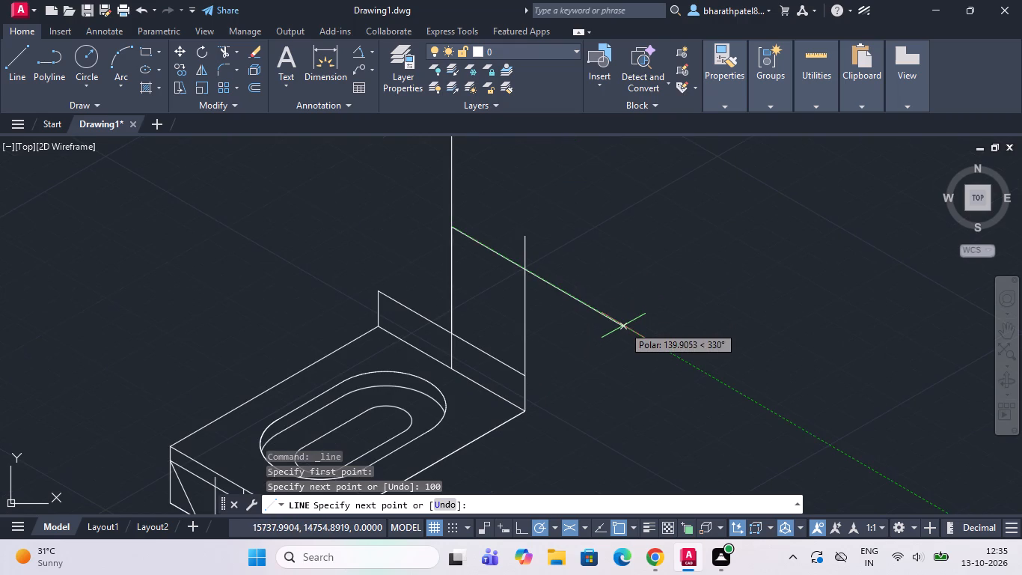
pyautogui.click(623, 326)
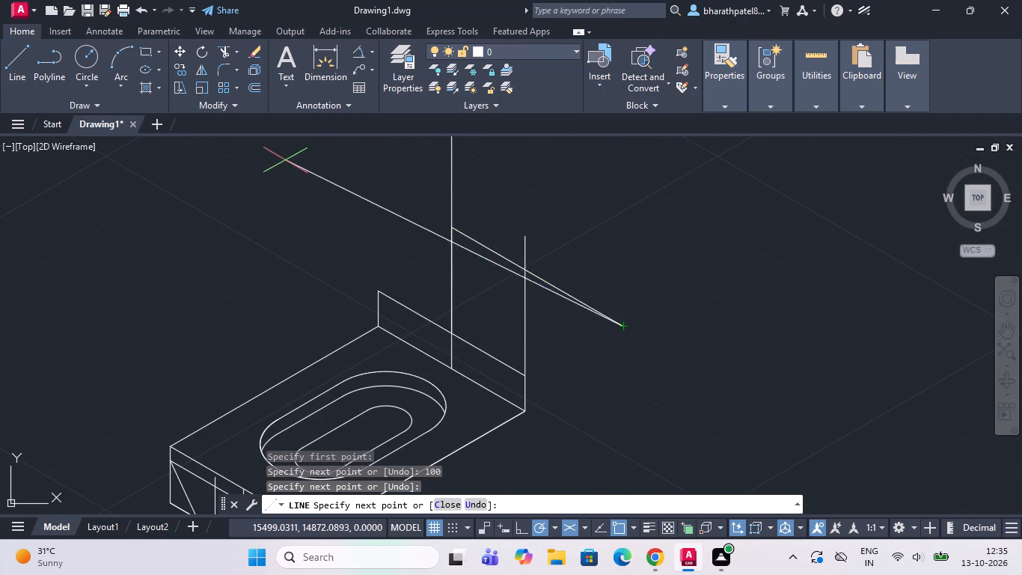
pyautogui.click(300, 144)
pyautogui.press('Escape')
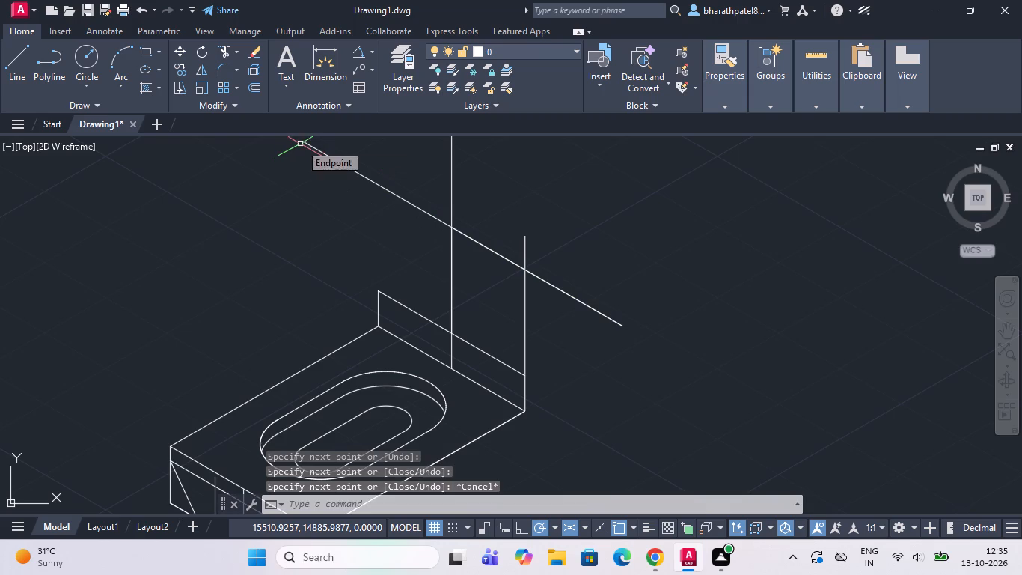
# Trim both vertical lines above the new slanted line, and the slanted line's overshoot beyond the outer vertical.
pyautogui.moveTo(223, 49); pyautogui.dragTo(232, 55)
pyautogui.moveTo(423, 166); pyautogui.dragTo(495, 186)
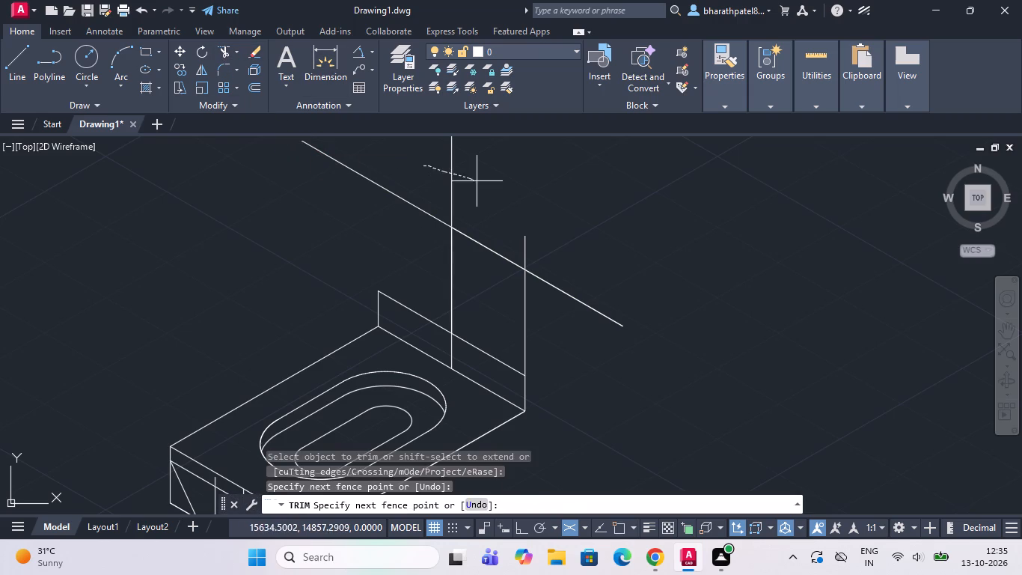
pyautogui.moveTo(495, 186); pyautogui.dragTo(540, 202)
pyautogui.moveTo(516, 240); pyautogui.dragTo(581, 268)
pyautogui.scroll(-1, 587, 267)
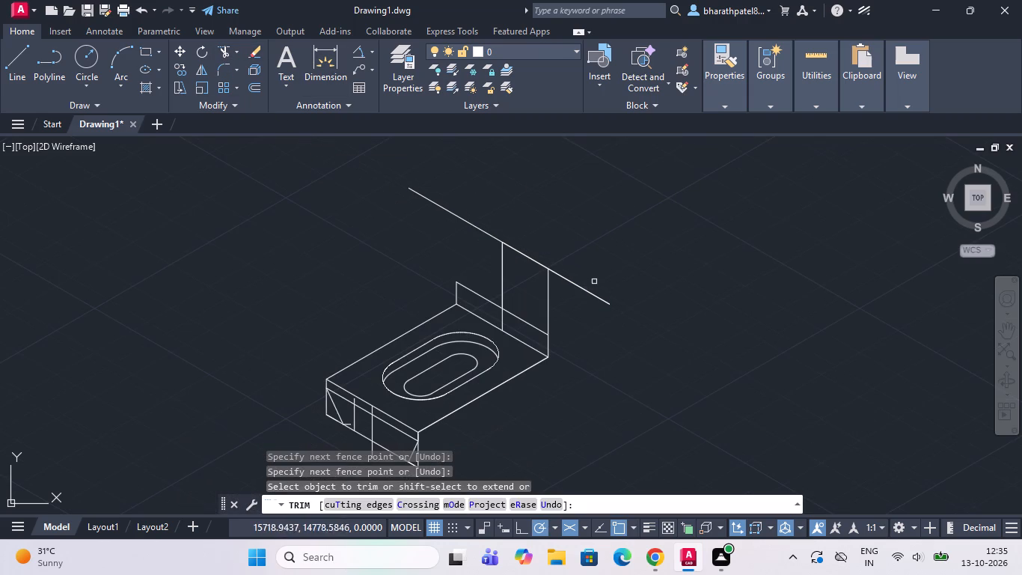
pyautogui.moveTo(580, 252); pyautogui.dragTo(570, 350)
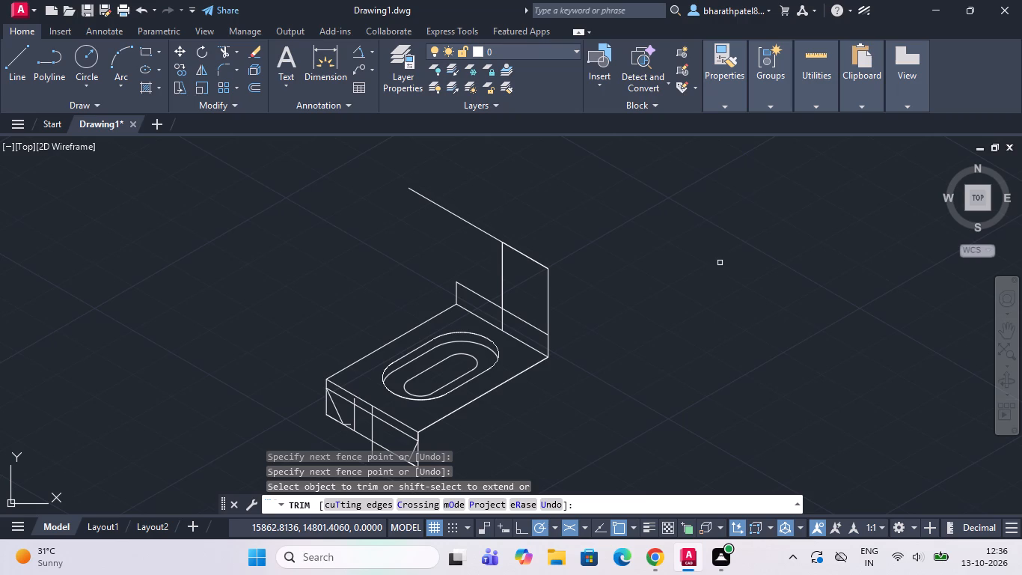
# From the upright centreline's top, draw a 40 line at 330°, continuing down to where the lower 330° line meets the outer vertical.
pyautogui.moveTo(23, 52); pyautogui.dragTo(31, 55)
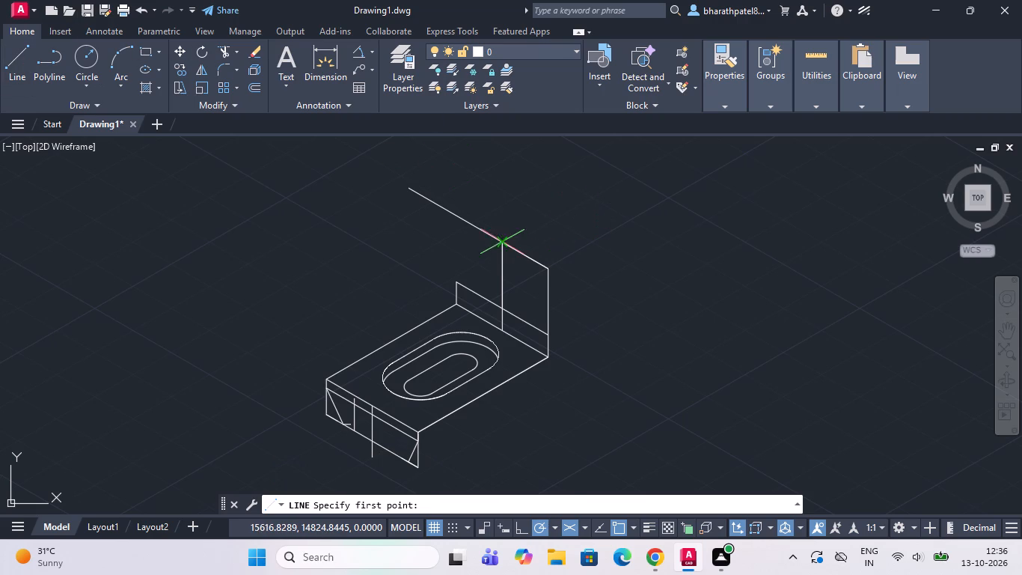
pyautogui.scroll(2, 501, 244)
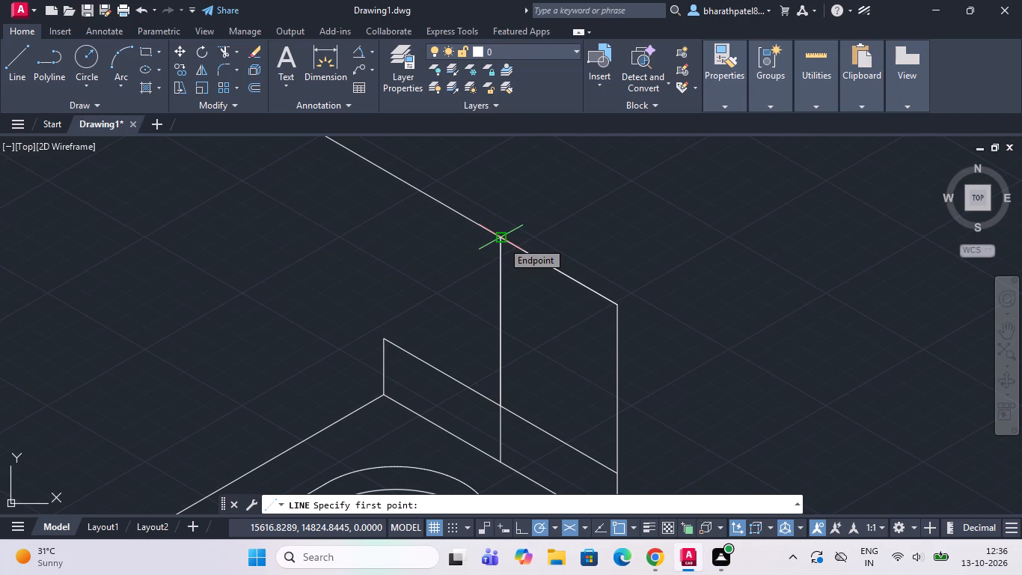
pyautogui.scroll(3, 502, 241)
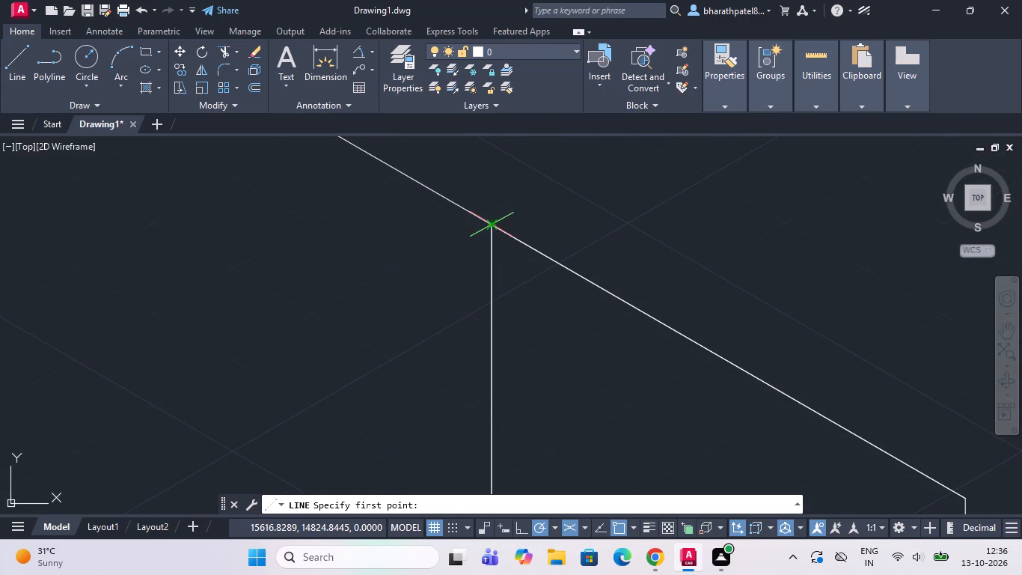
pyautogui.click(492, 228)
pyautogui.scroll(-4, 492, 228)
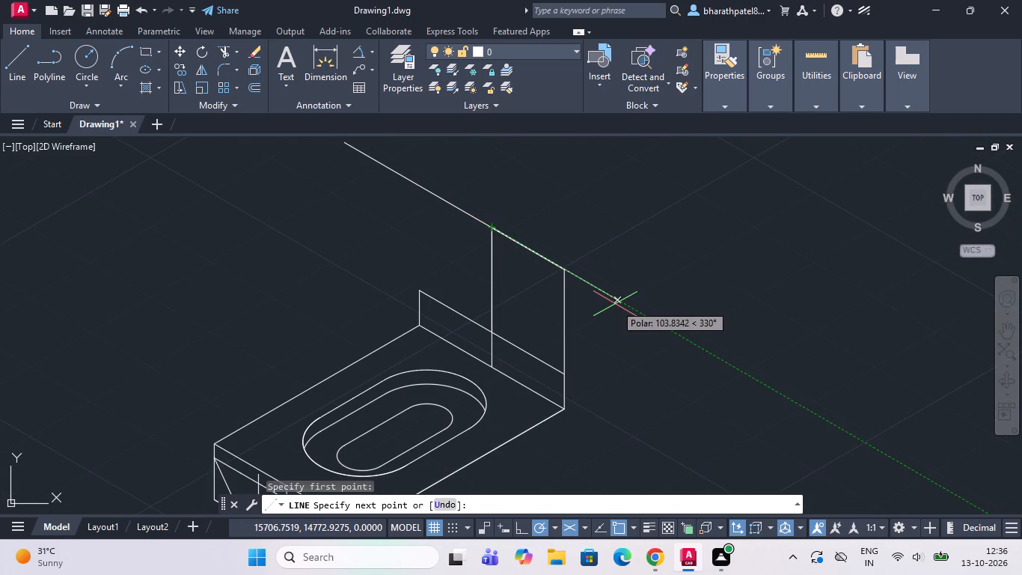
pyautogui.press('4')
pyautogui.press('0')
pyautogui.press('Return')
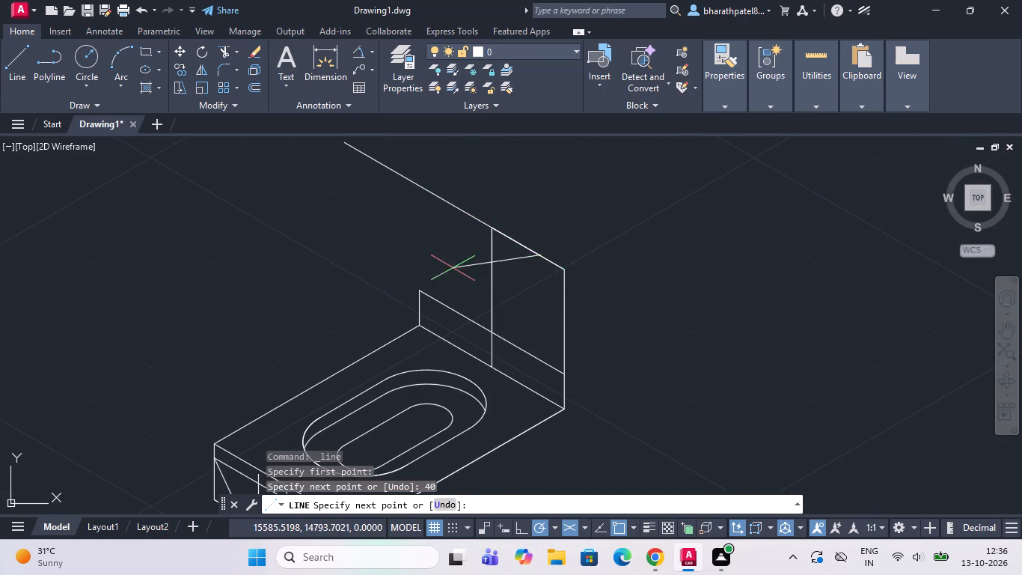
pyautogui.scroll(3, 509, 310)
pyautogui.scroll(-3, 607, 273)
pyautogui.scroll(2, 617, 344)
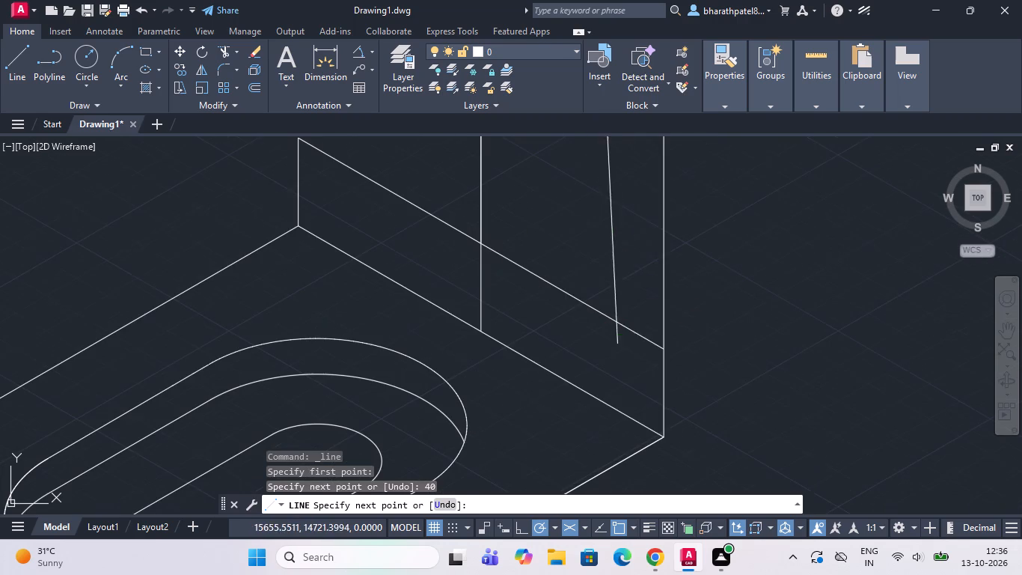
pyautogui.scroll(4, 667, 353)
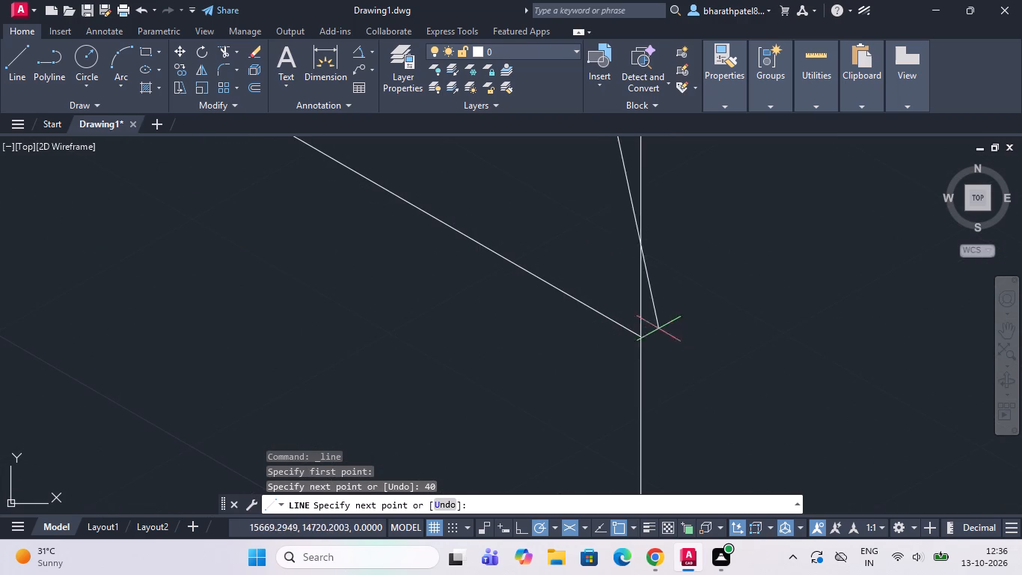
pyautogui.click(640, 335)
pyautogui.scroll(-8, 640, 334)
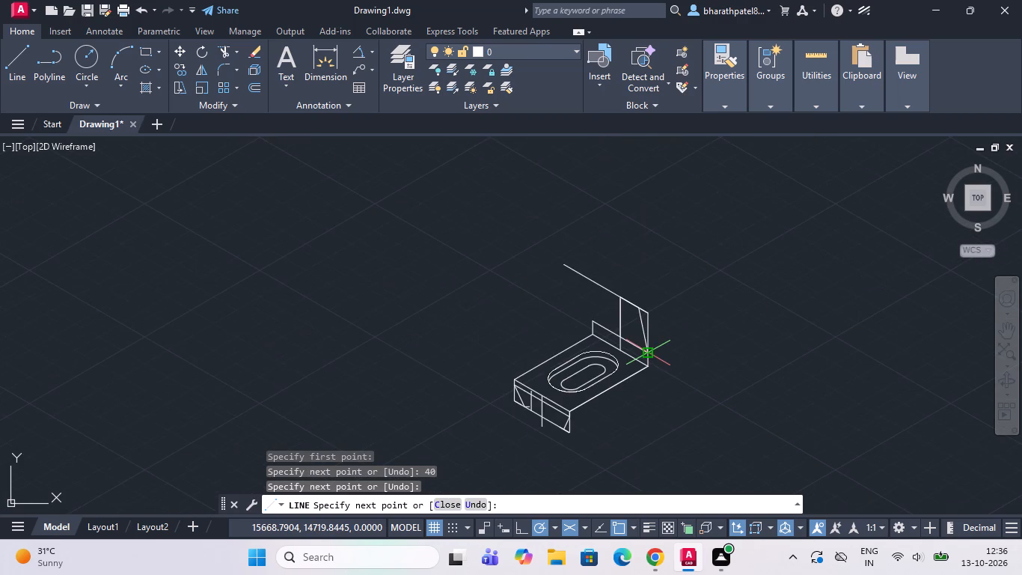
pyautogui.press('Escape')
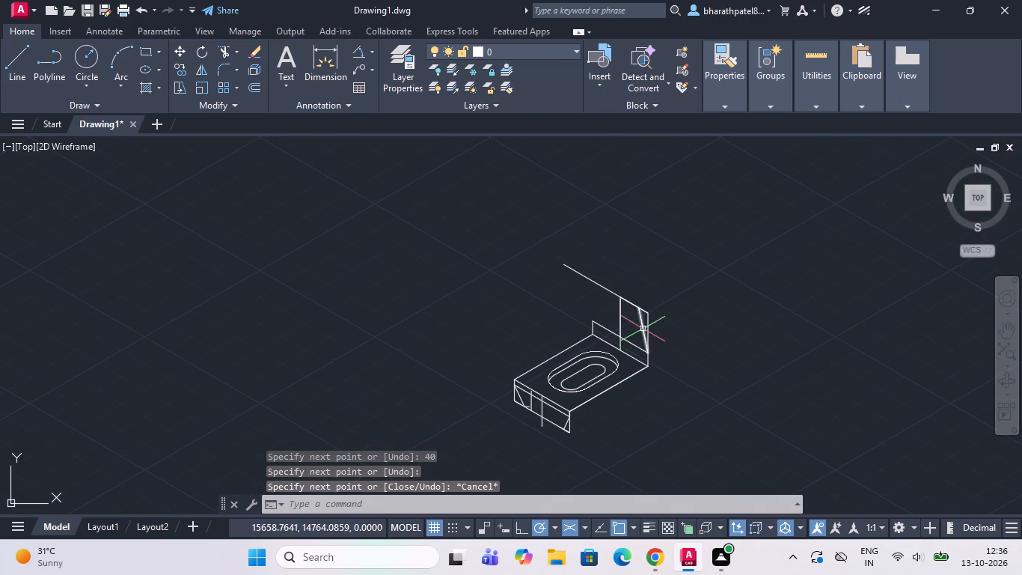
# Trim the outer vertical and the top line's overshoot outside the upright's new slanted edge.
pyautogui.moveTo(218, 46); pyautogui.dragTo(224, 48)
pyautogui.scroll(3, 551, 342)
pyautogui.scroll(-2, 670, 356)
pyautogui.scroll(2, 774, 383)
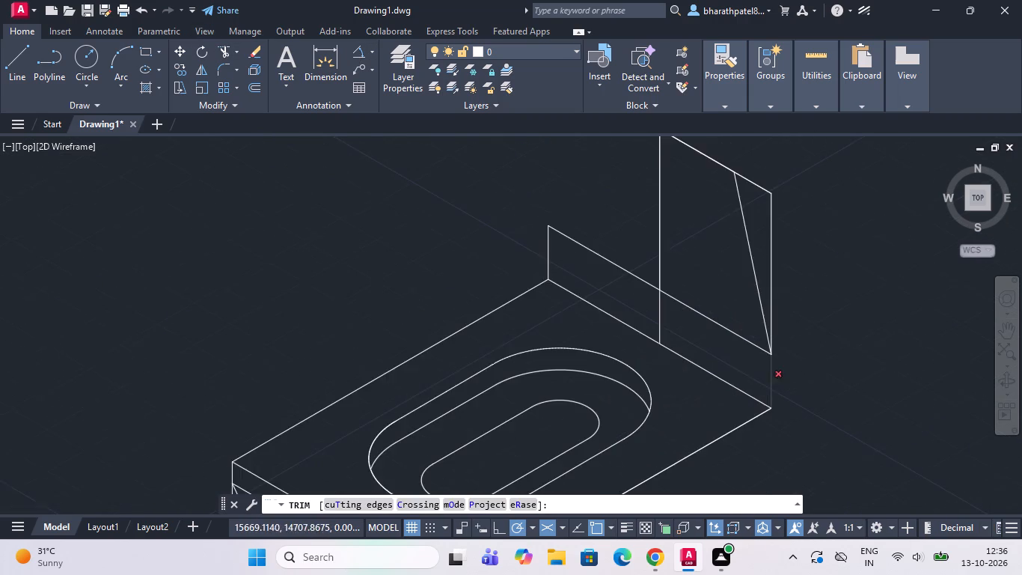
pyautogui.scroll(-1, 763, 375)
pyautogui.moveTo(756, 229); pyautogui.dragTo(764, 285)
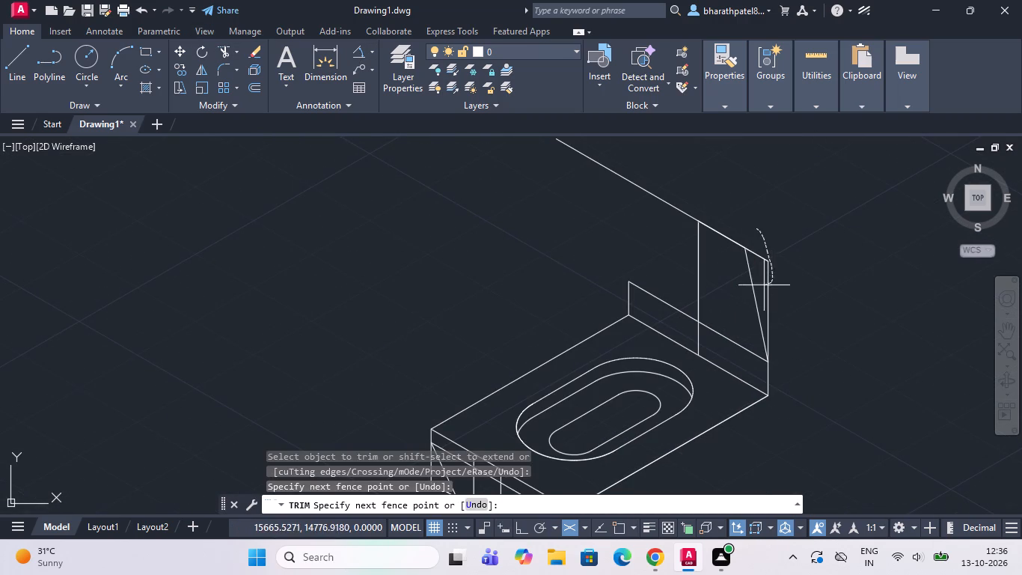
pyautogui.moveTo(764, 285); pyautogui.dragTo(761, 249)
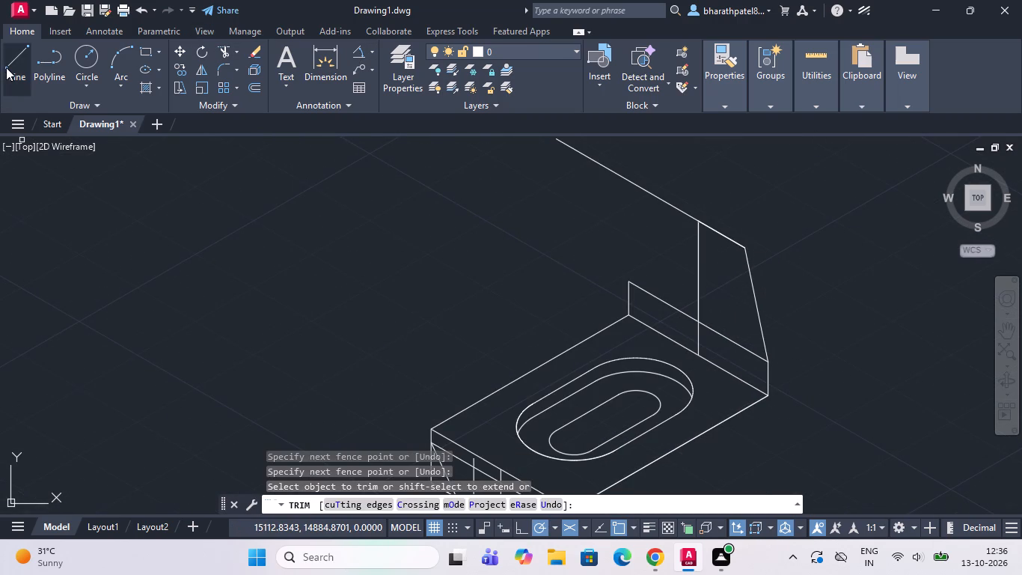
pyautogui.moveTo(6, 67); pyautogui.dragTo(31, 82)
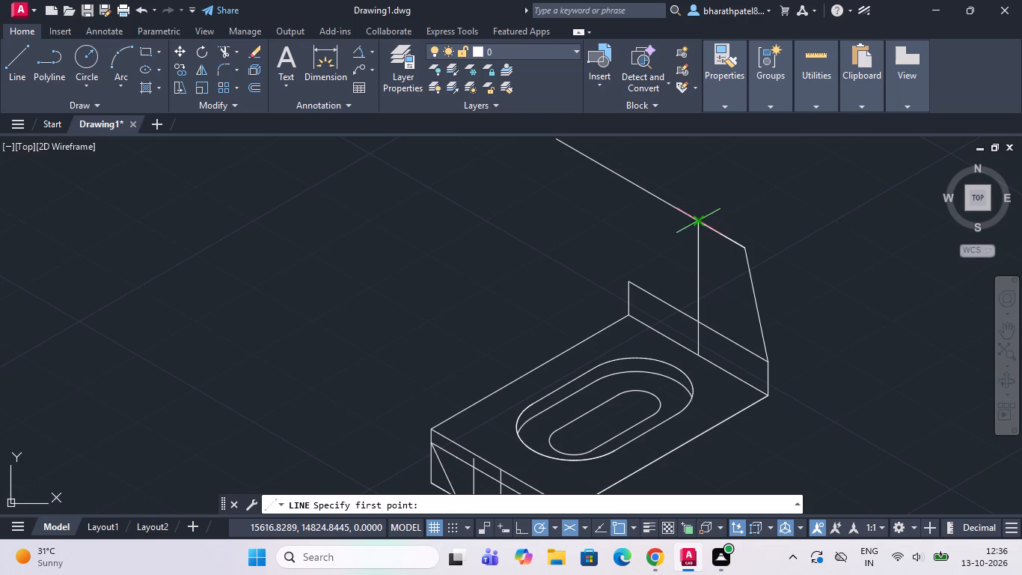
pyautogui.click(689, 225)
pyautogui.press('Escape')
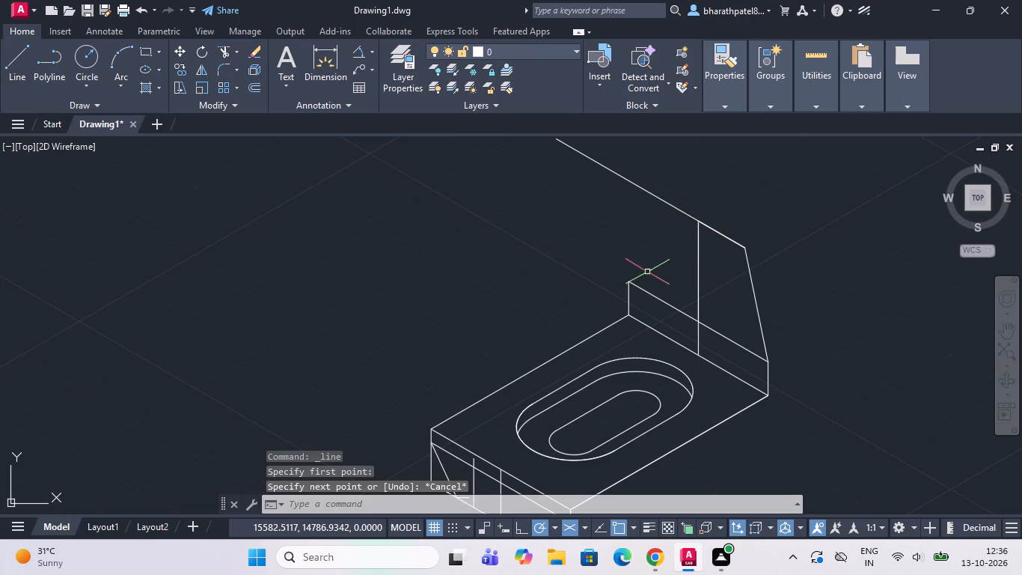
# From the upright centreline's top, draw a 40 line at 150°, continuing down to the top of the short vertical at the far corner.
pyautogui.moveTo(10, 58); pyautogui.dragTo(65, 85)
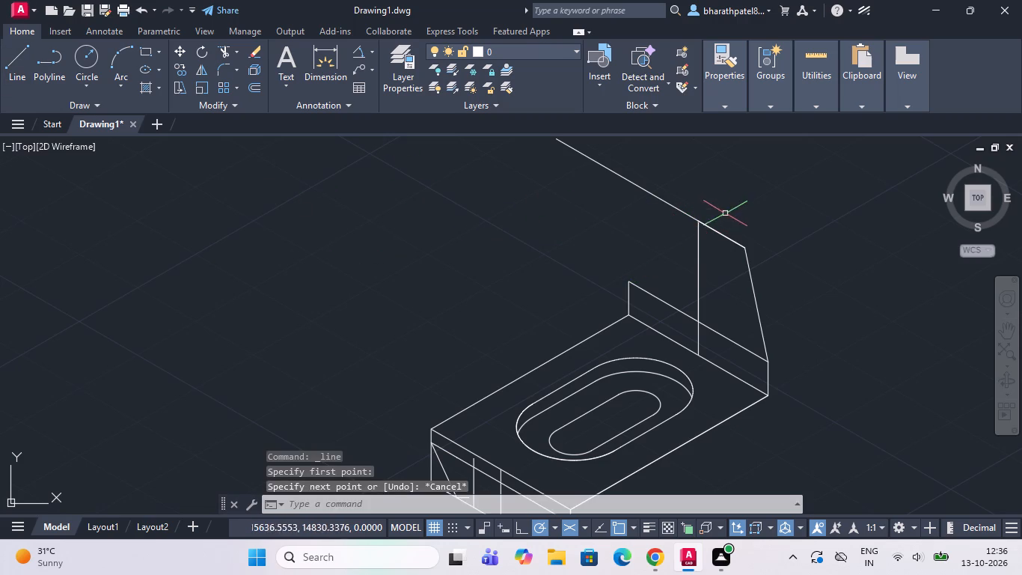
pyautogui.click(23, 58)
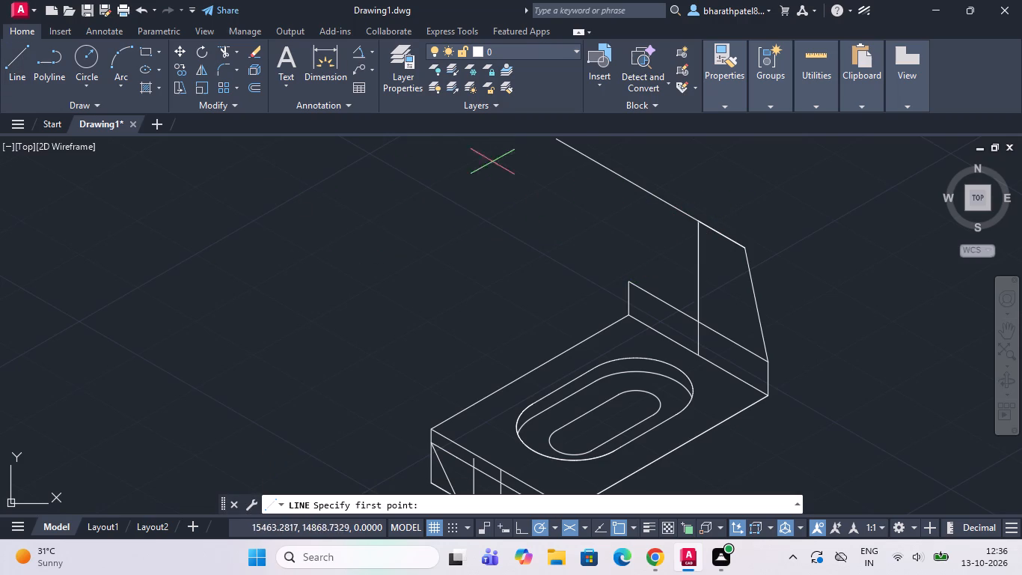
pyautogui.click(698, 225)
pyautogui.scroll(-2, 700, 227)
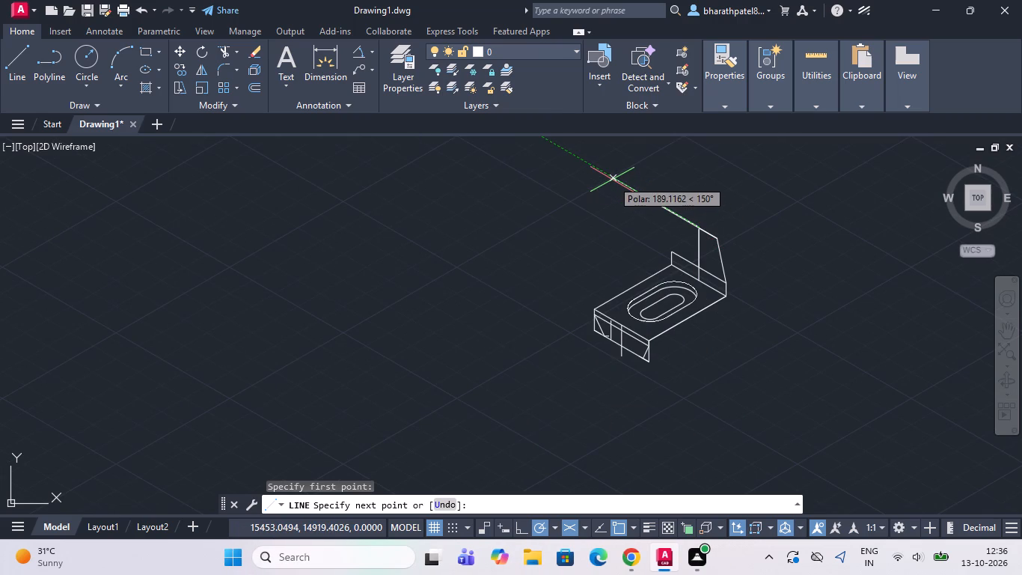
pyautogui.press('4')
pyautogui.press('0')
pyautogui.press('Return')
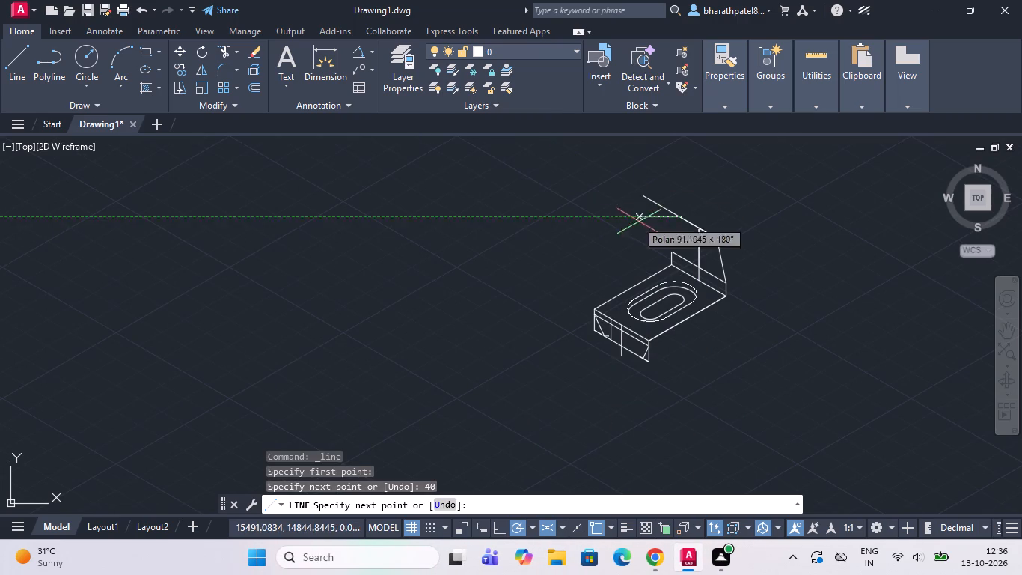
pyautogui.scroll(2, 707, 257)
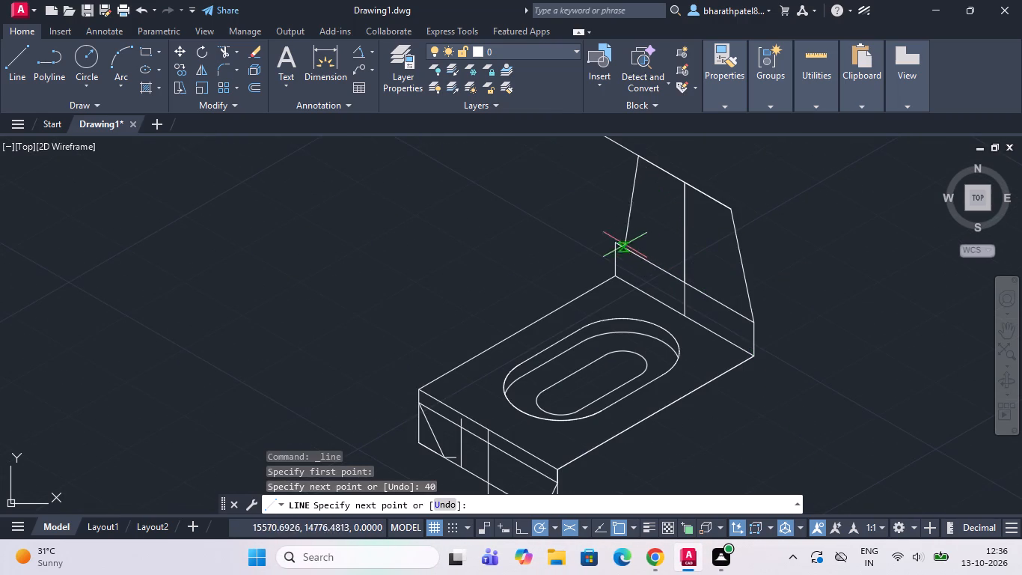
pyautogui.scroll(3, 617, 237)
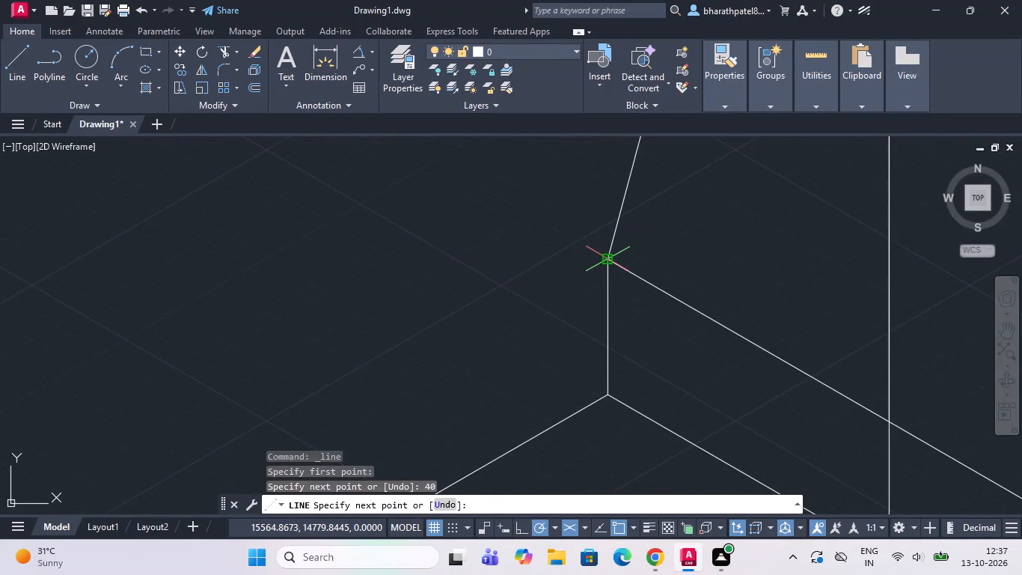
pyautogui.click(606, 256)
pyautogui.scroll(-3, 606, 256)
pyautogui.press('Escape')
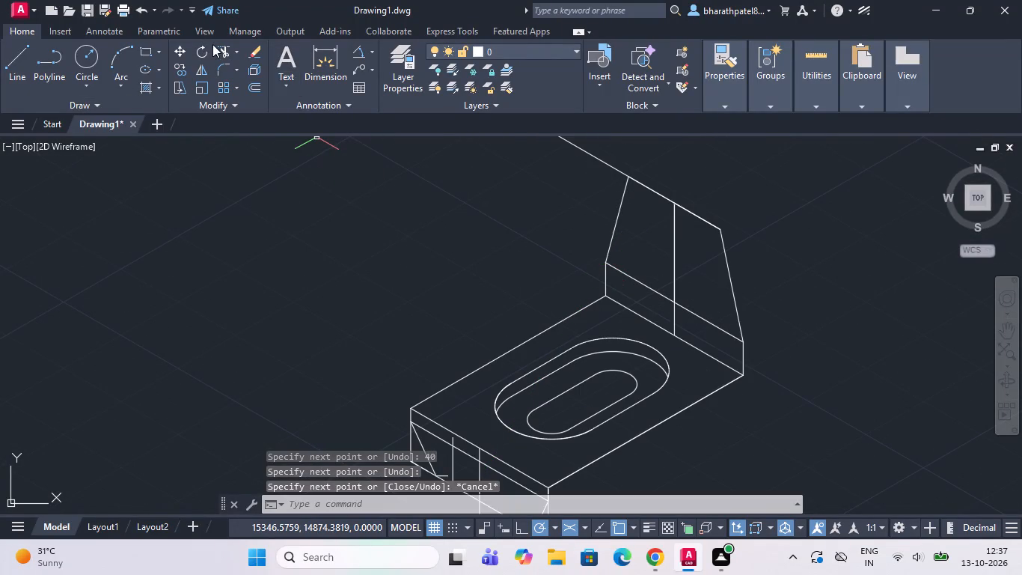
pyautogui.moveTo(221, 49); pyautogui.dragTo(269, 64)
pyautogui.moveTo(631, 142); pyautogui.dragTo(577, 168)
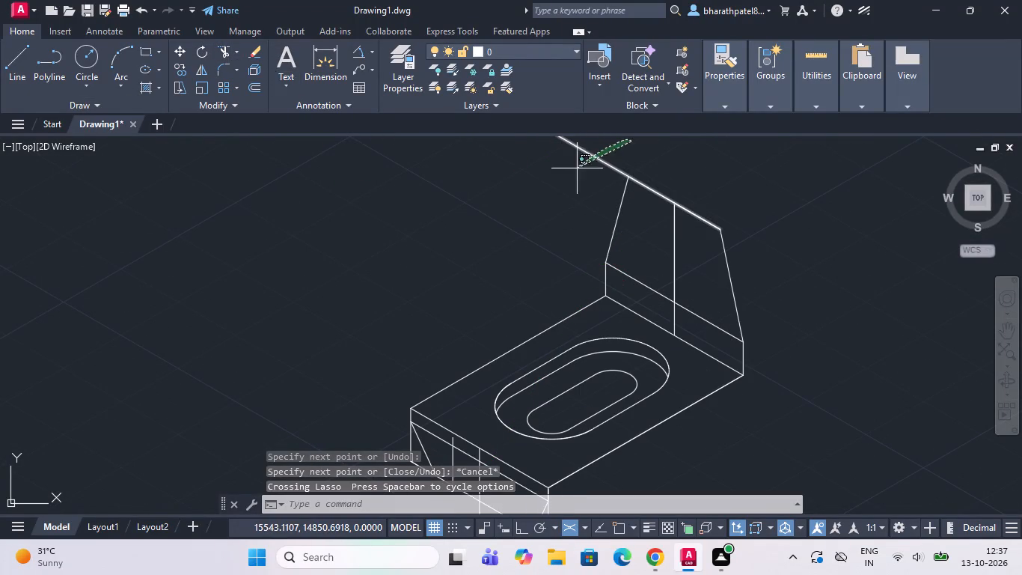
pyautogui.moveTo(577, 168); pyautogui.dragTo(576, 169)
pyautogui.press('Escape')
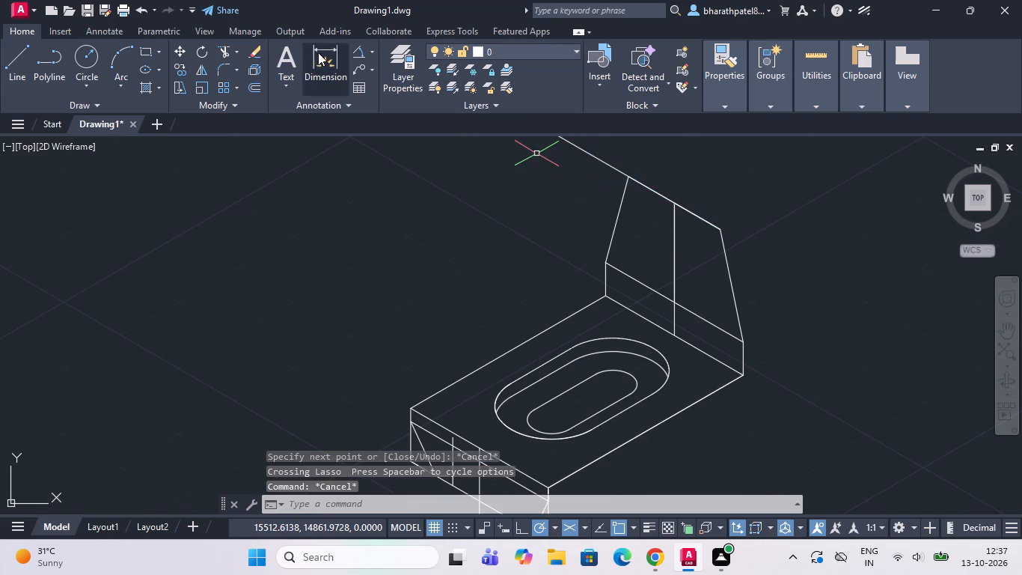
# Trim the long top line's overshoot beyond the upright's far slanted edge.
pyautogui.click(227, 53)
pyautogui.moveTo(605, 150); pyautogui.dragTo(561, 177)
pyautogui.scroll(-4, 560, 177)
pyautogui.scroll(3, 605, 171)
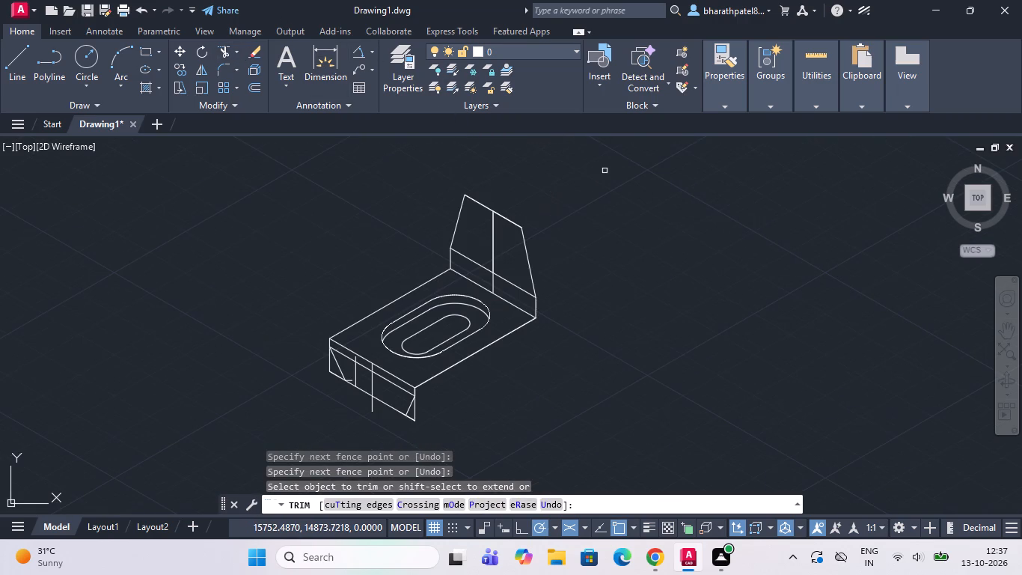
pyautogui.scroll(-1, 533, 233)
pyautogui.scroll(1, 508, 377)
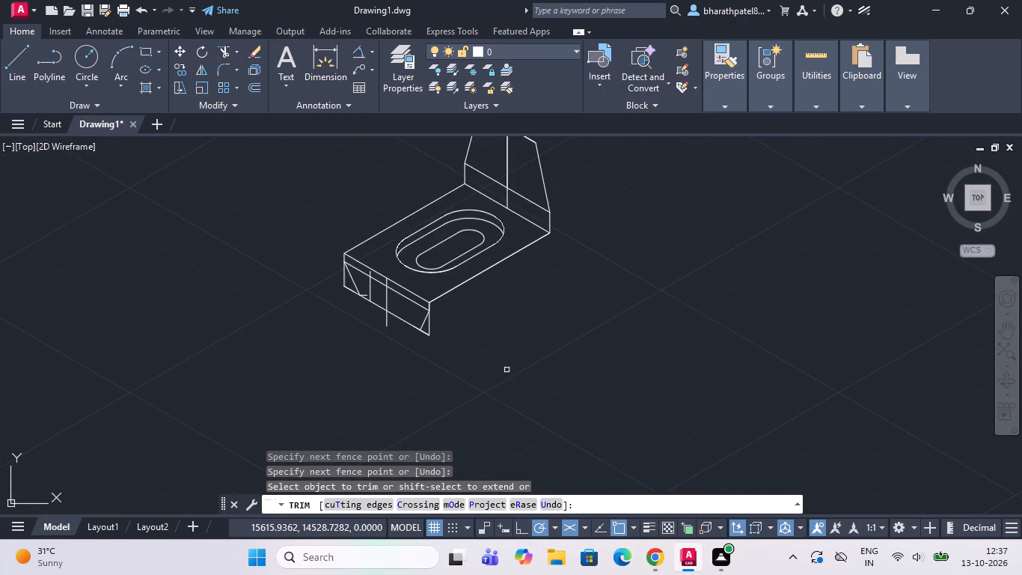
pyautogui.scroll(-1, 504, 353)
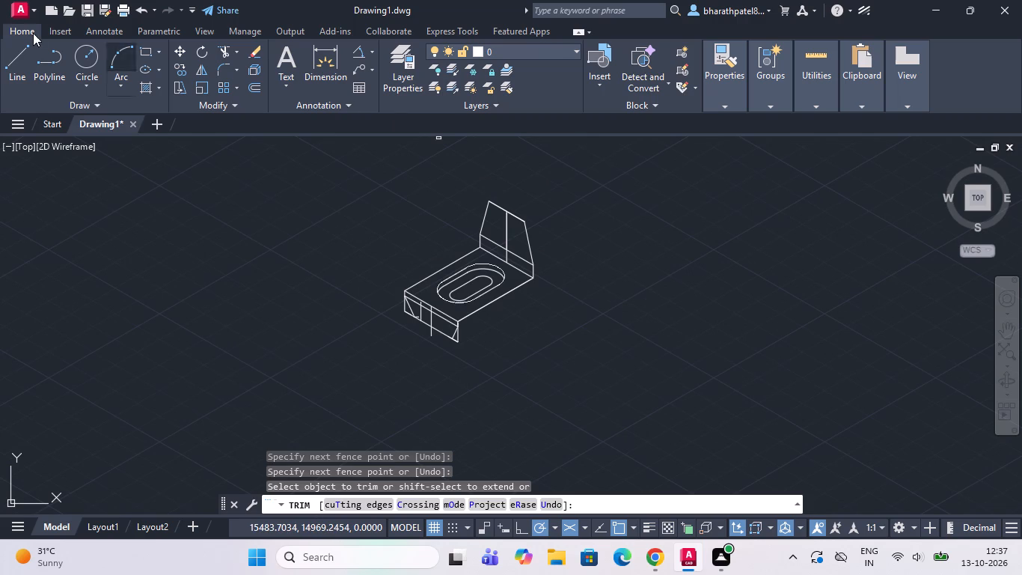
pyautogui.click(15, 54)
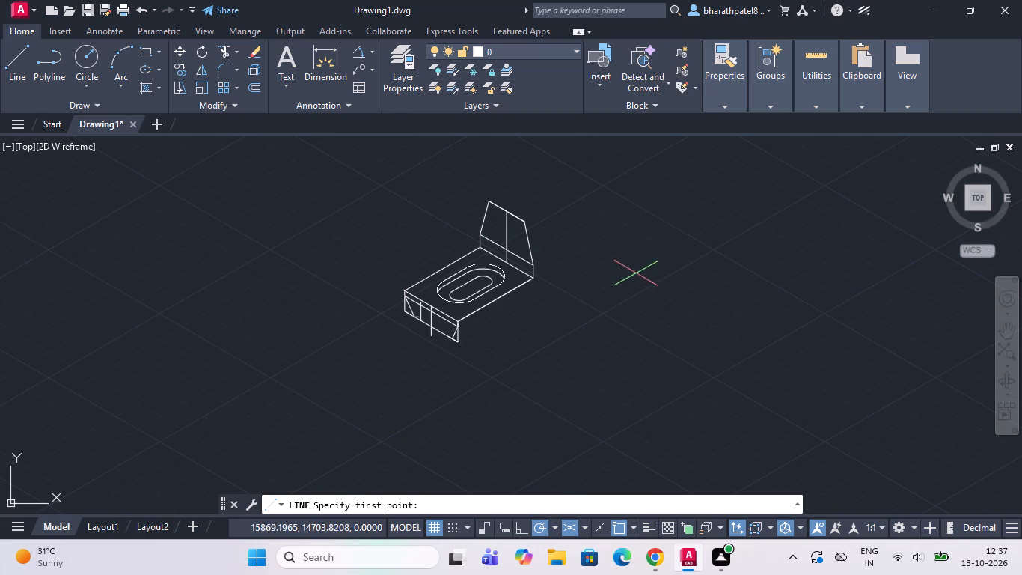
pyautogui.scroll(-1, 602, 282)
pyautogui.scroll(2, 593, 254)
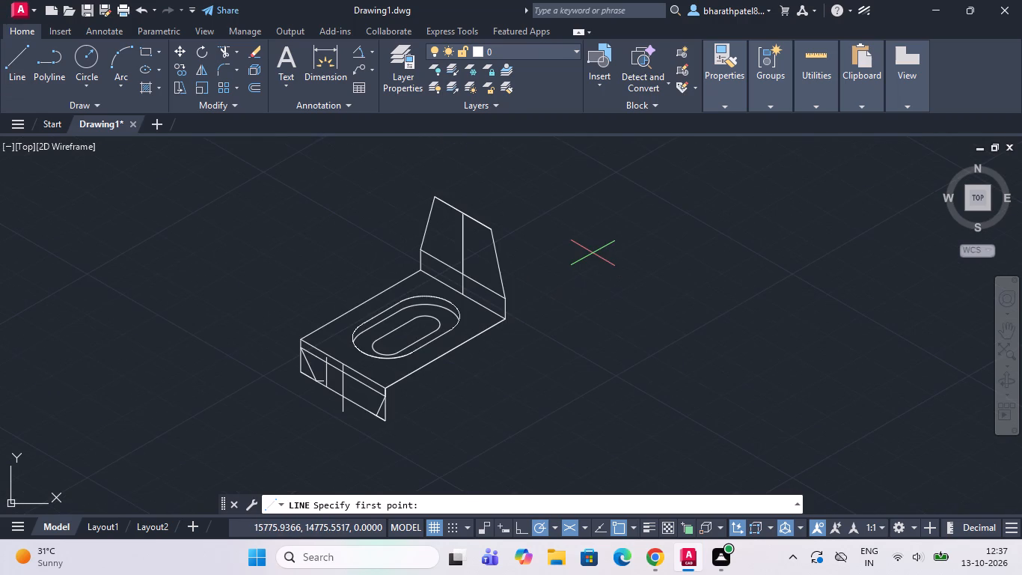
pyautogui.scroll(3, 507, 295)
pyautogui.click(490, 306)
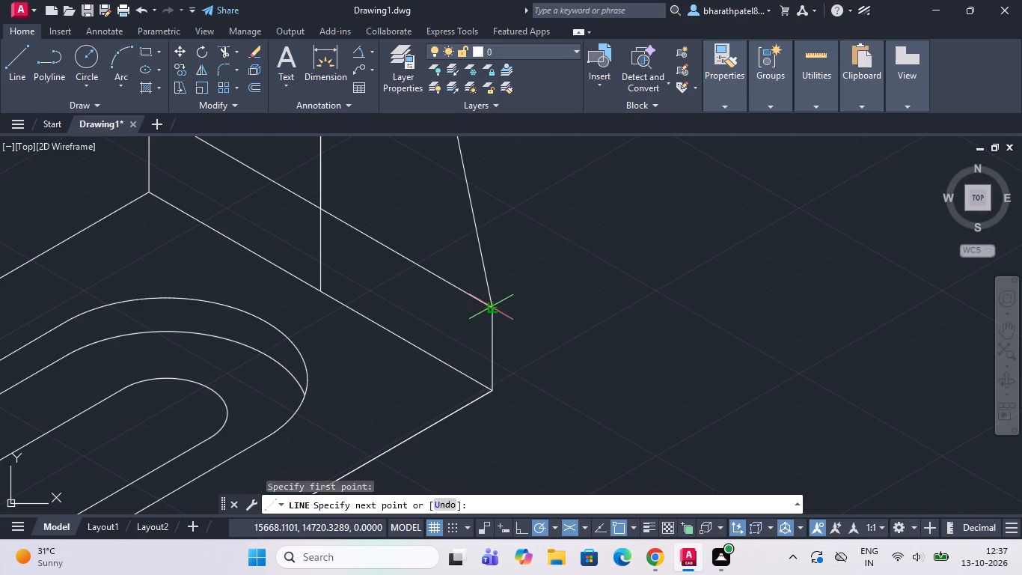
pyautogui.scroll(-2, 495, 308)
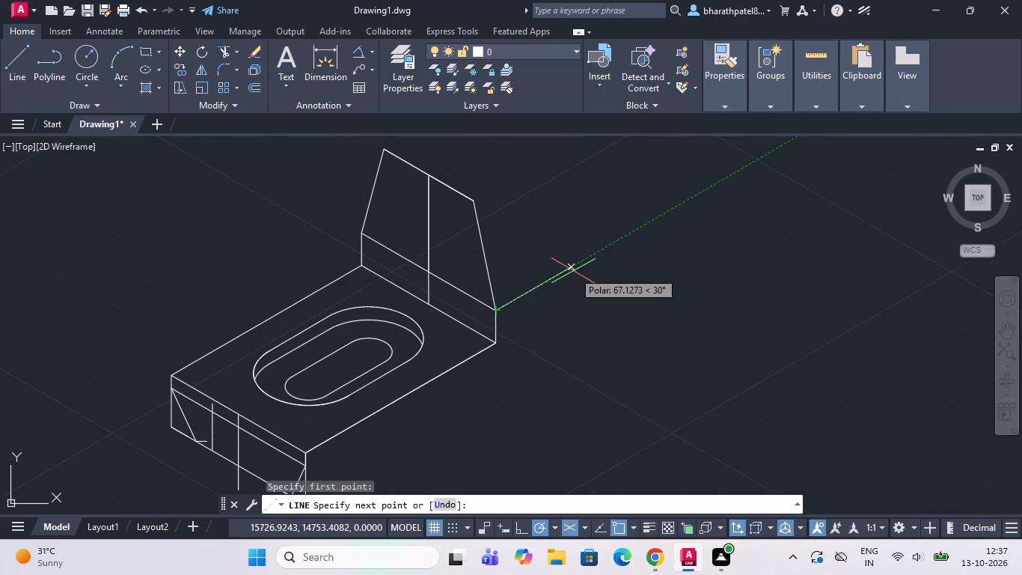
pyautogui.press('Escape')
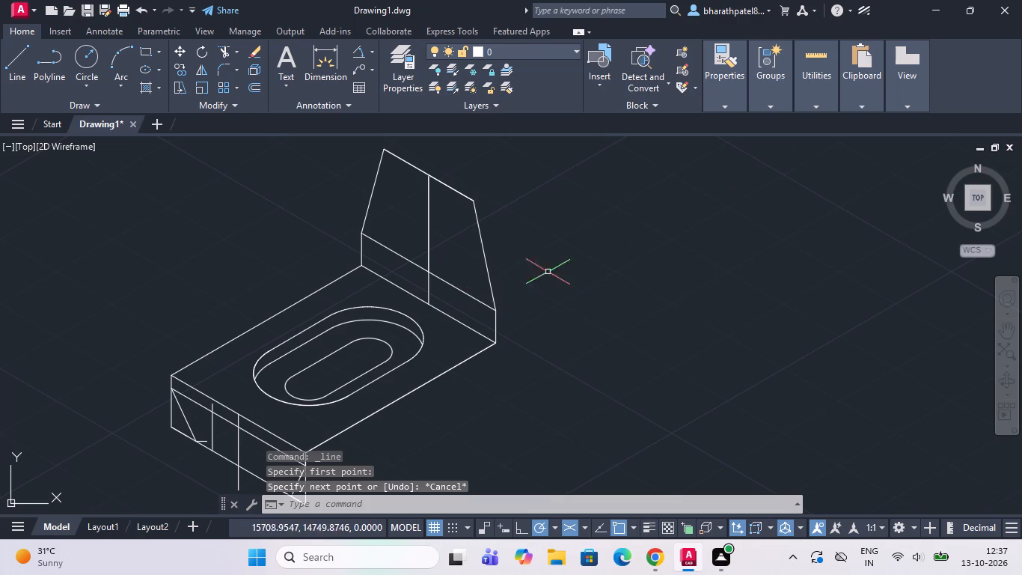
# Draw a 270 line at 30° from the front corner point where the slanted front edge begins.
pyautogui.click(17, 58)
pyautogui.scroll(-2, 337, 307)
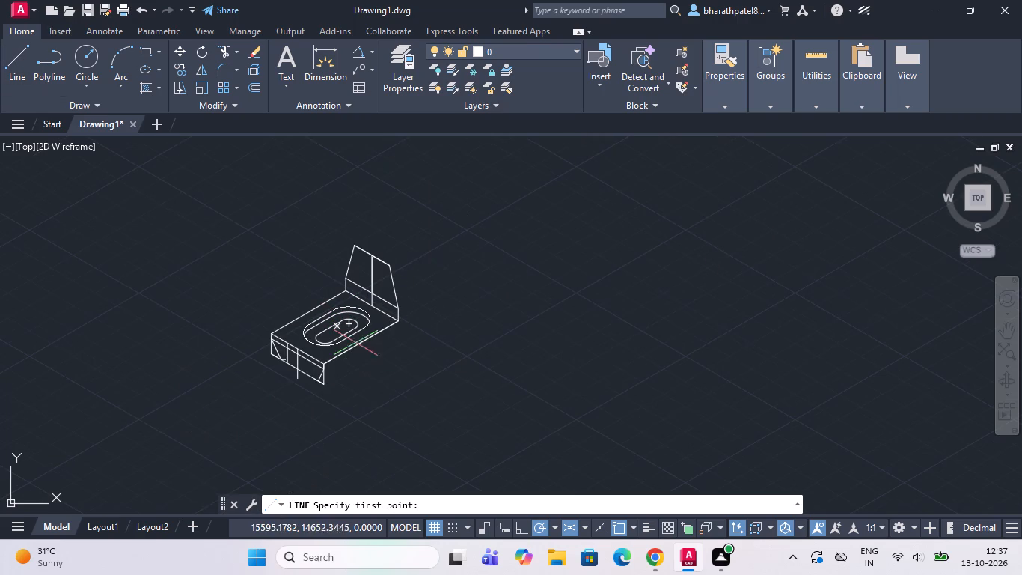
pyautogui.scroll(2, 355, 395)
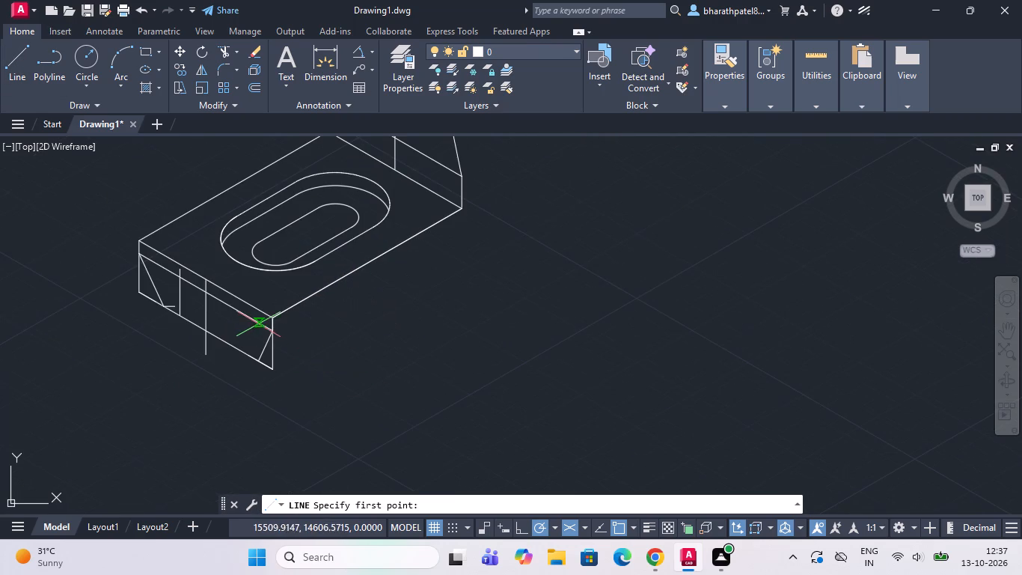
pyautogui.click(273, 332)
pyautogui.scroll(-2, 293, 330)
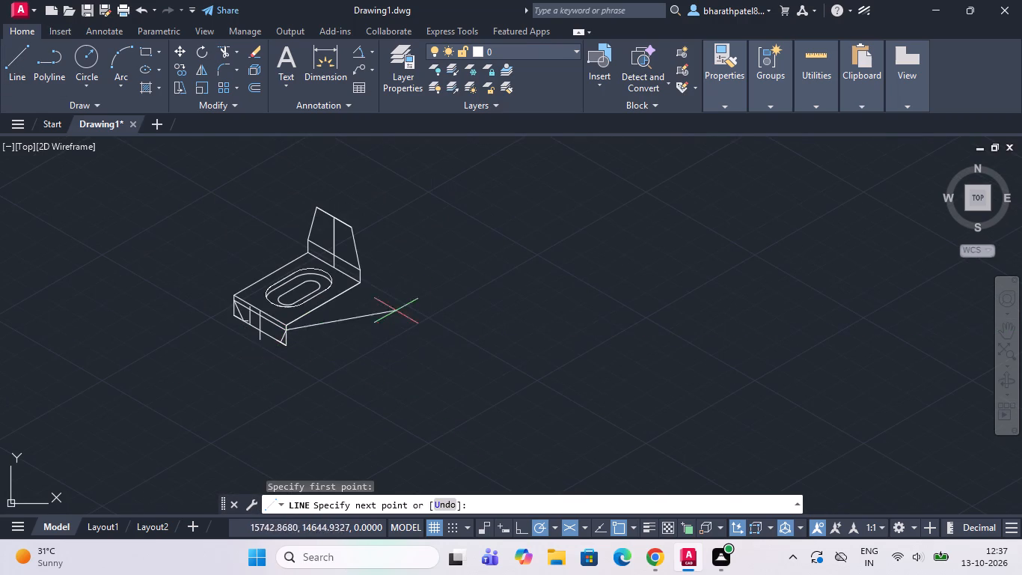
pyautogui.scroll(2, 407, 252)
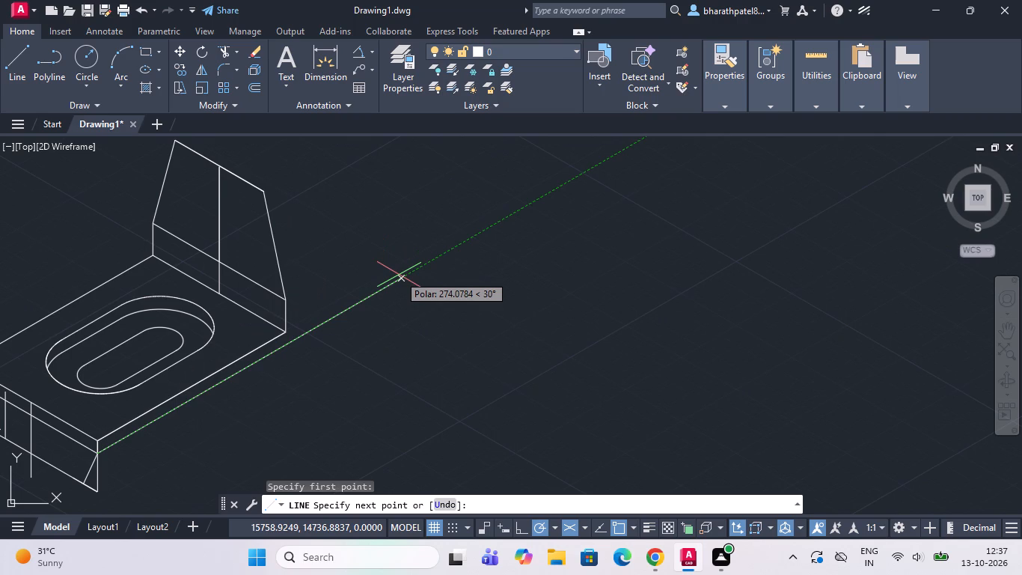
pyautogui.write('270')
pyautogui.press('Return')
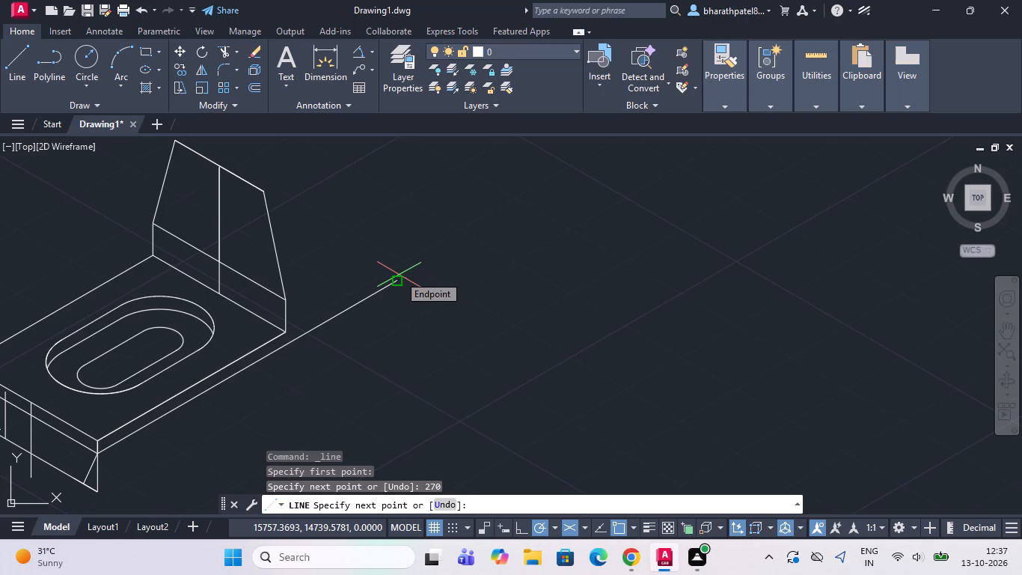
pyautogui.press('Escape')
# Draw a line at 30° from the foot of the upright's slanted near edge, ending above the 270 line's far end.
pyautogui.moveTo(12, 55); pyautogui.dragTo(25, 73)
pyautogui.moveTo(284, 298); pyautogui.dragTo(290, 287)
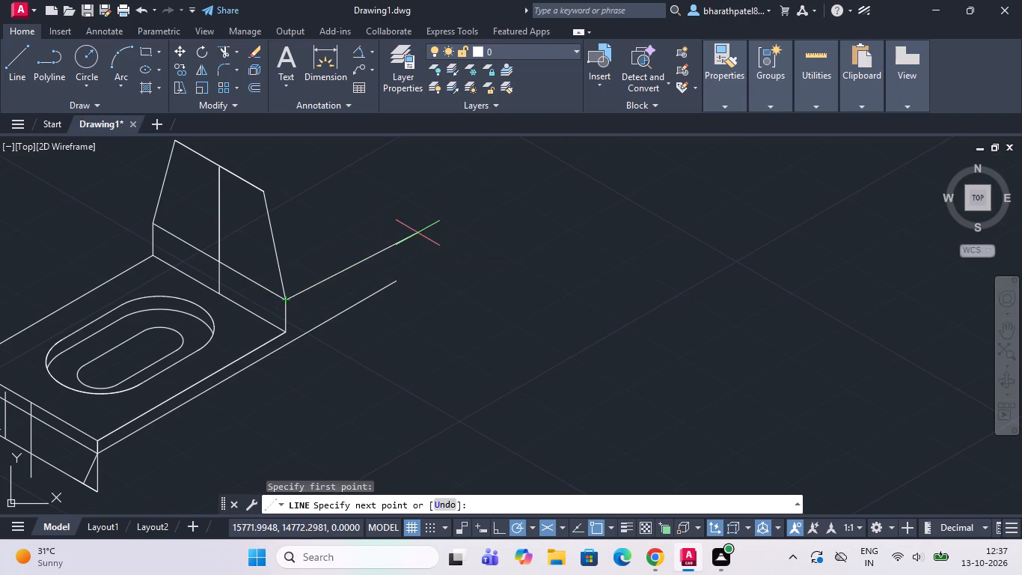
pyautogui.click(415, 222)
pyautogui.press('Escape')
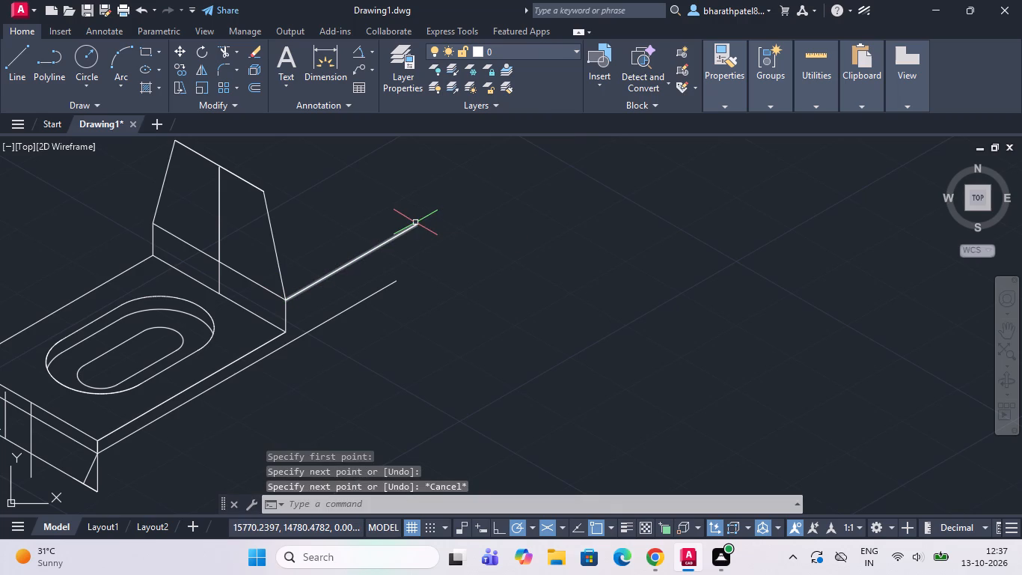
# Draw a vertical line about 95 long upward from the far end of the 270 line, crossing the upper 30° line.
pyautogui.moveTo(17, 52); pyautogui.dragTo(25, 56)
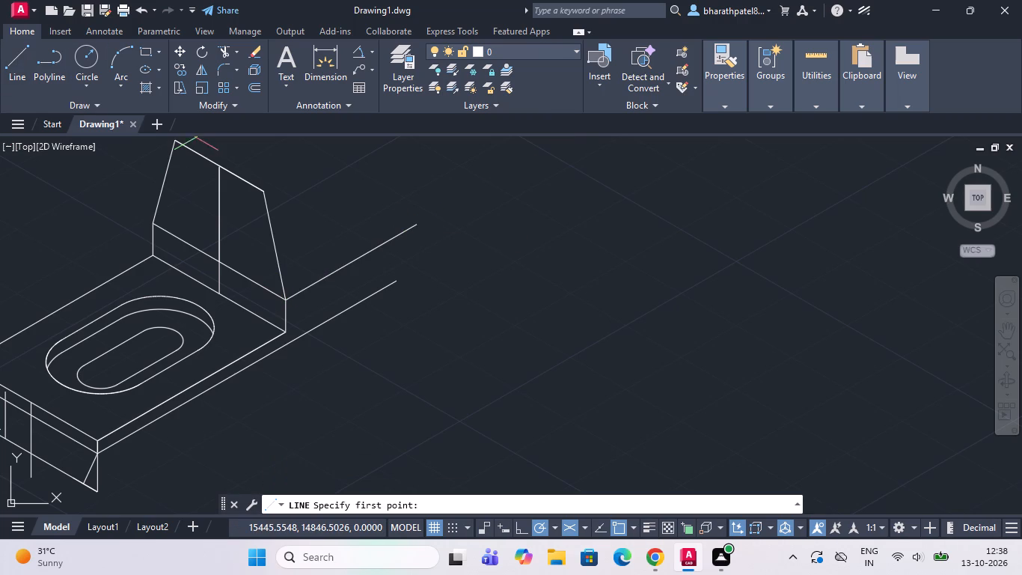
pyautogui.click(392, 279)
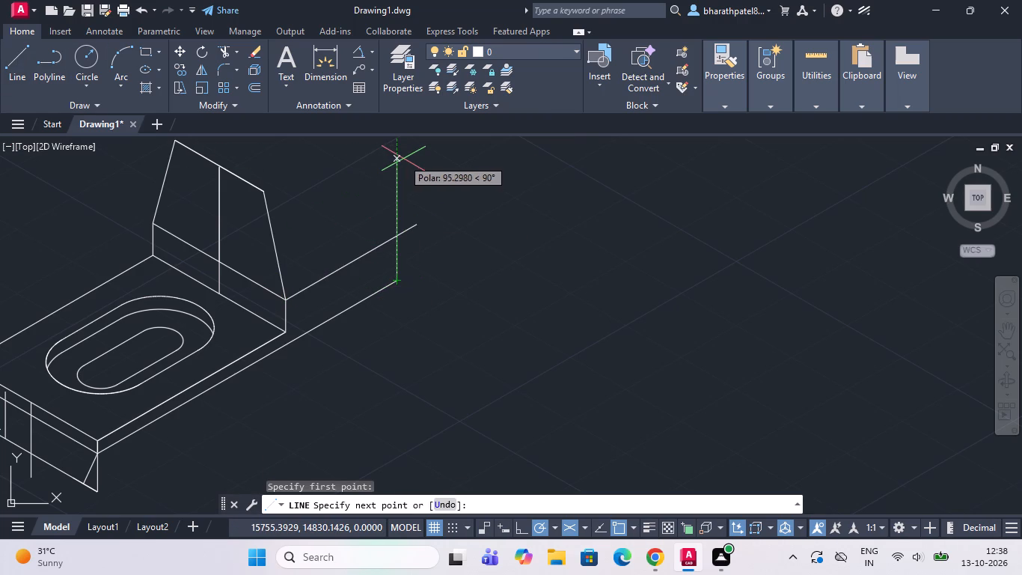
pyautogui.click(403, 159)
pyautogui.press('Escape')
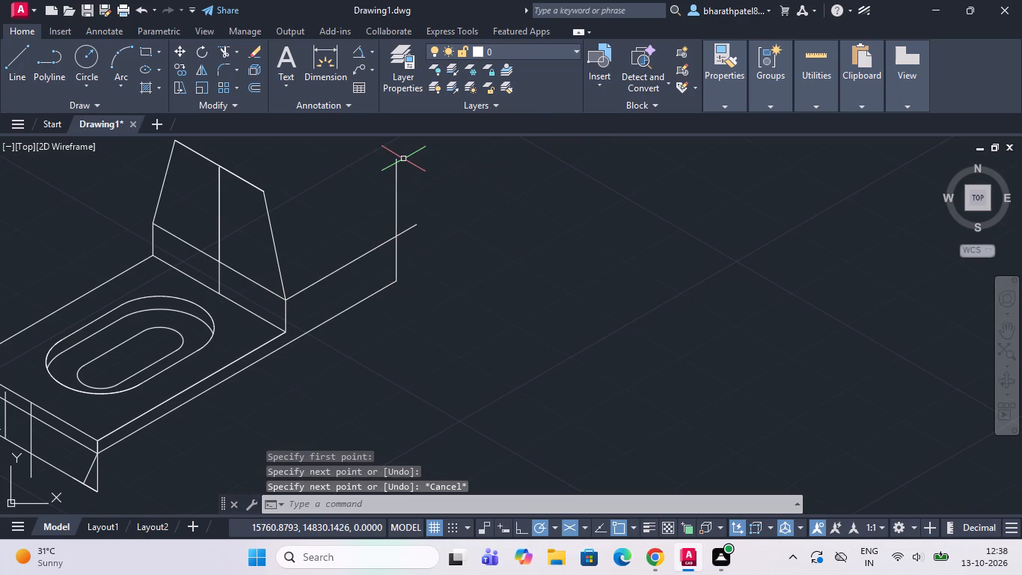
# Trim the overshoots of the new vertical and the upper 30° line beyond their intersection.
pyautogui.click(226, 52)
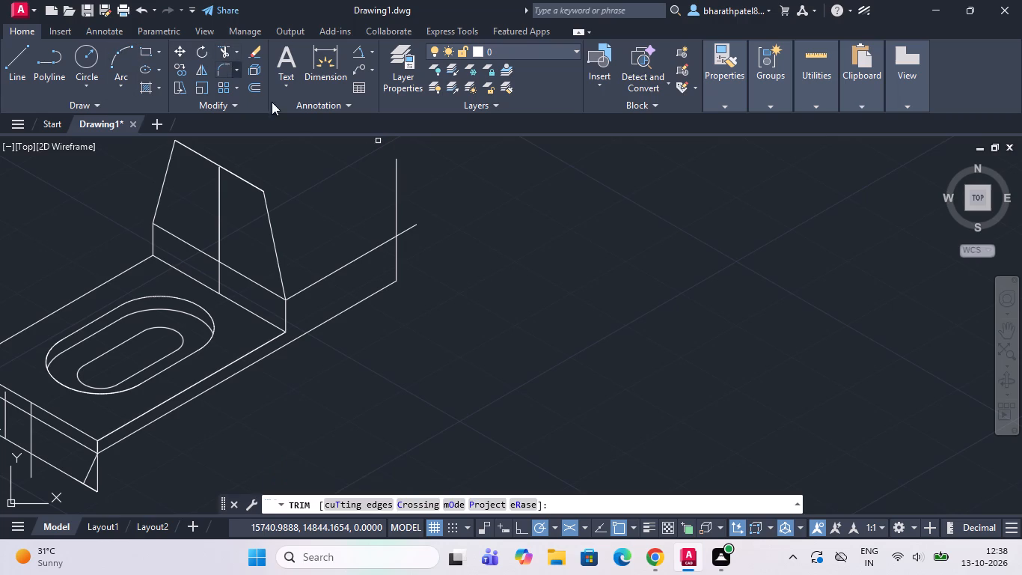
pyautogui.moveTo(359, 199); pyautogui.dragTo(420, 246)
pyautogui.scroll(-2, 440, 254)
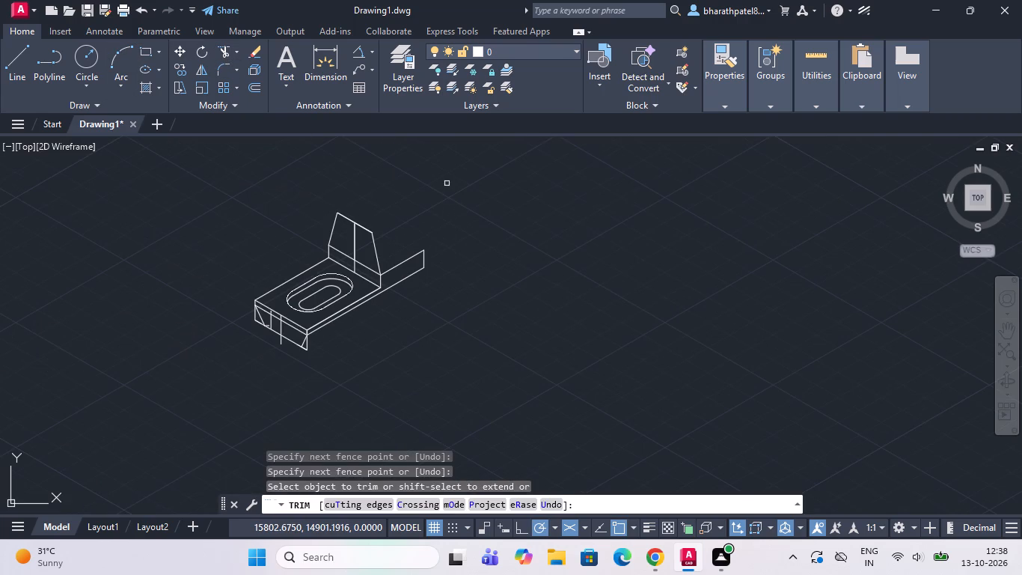
# Draw another 270 line at 30° from the front corner point where the slanted front edge begins.
pyautogui.click(16, 70)
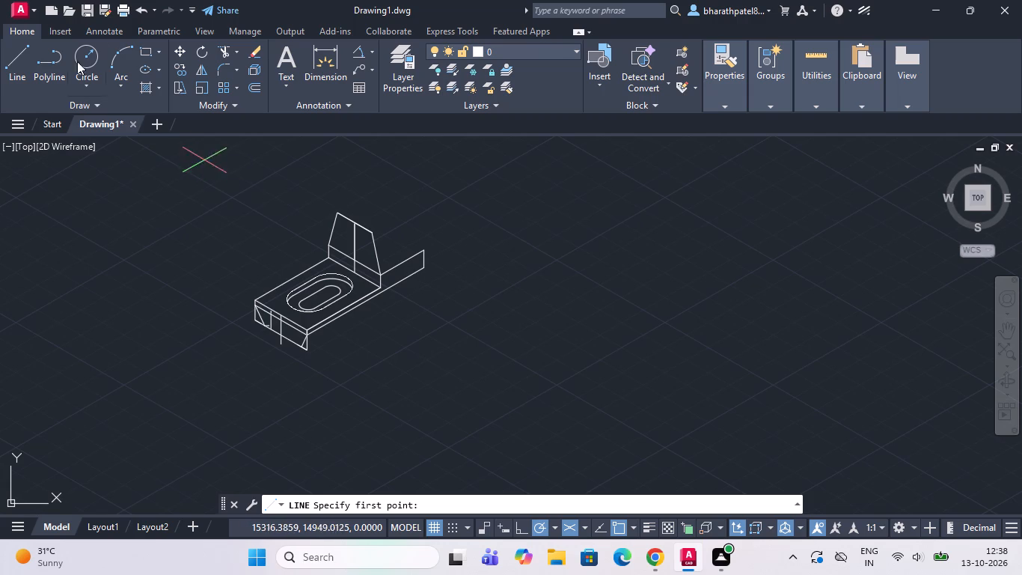
pyautogui.click(11, 61)
pyautogui.scroll(4, 300, 335)
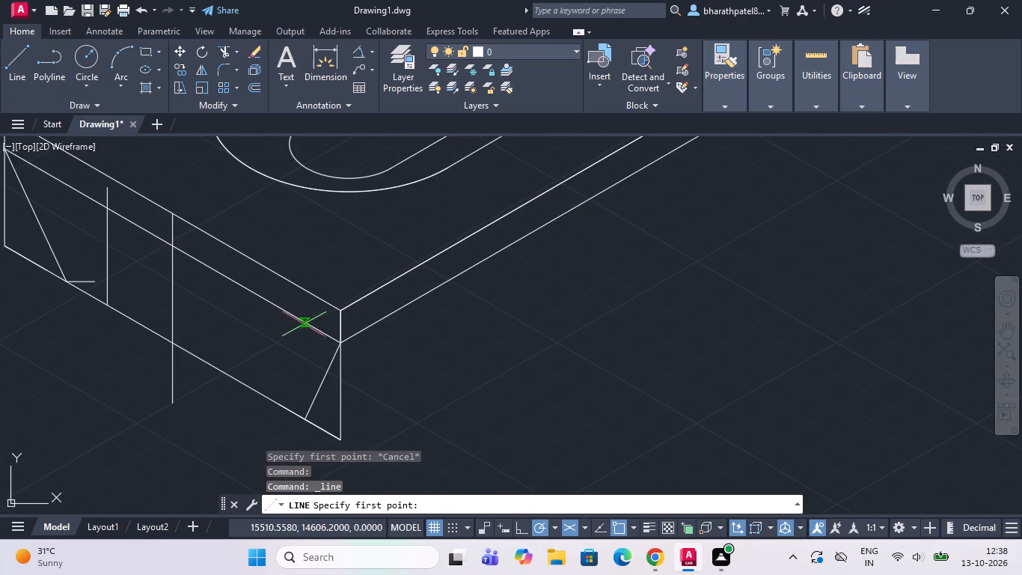
pyautogui.click(339, 347)
pyautogui.scroll(-4, 341, 337)
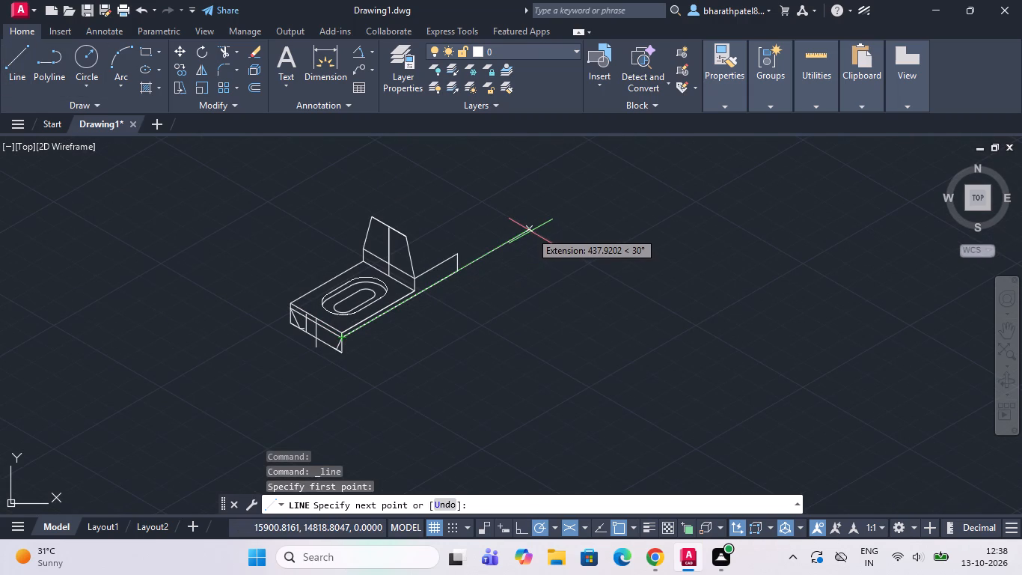
pyautogui.press('2')
pyautogui.write('70')
pyautogui.press('Return')
# Continue from the 270 line's far end with a vertical line straight down.
pyautogui.scroll(2, 456, 254)
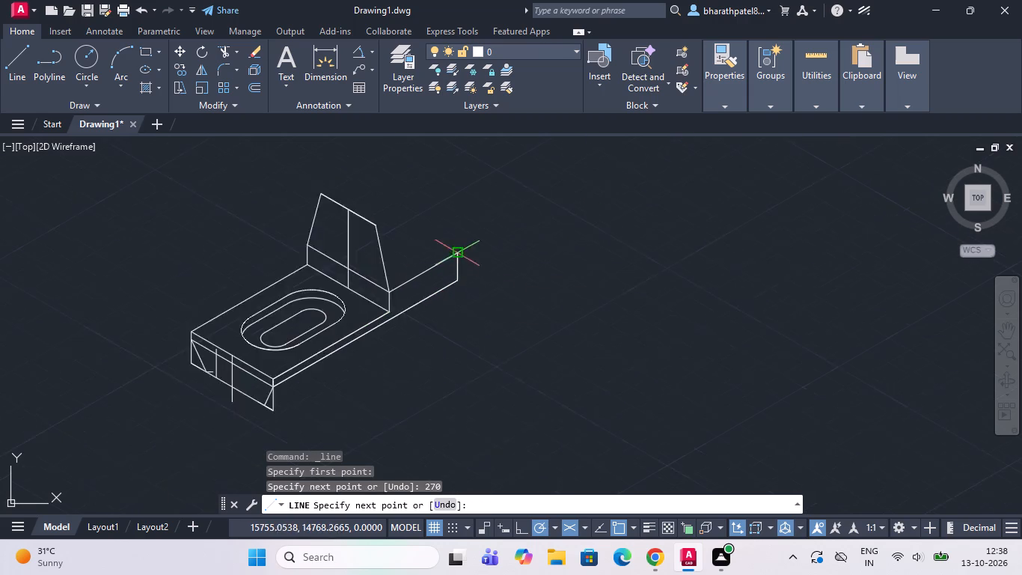
pyautogui.scroll(1, 456, 254)
pyautogui.scroll(3, 443, 343)
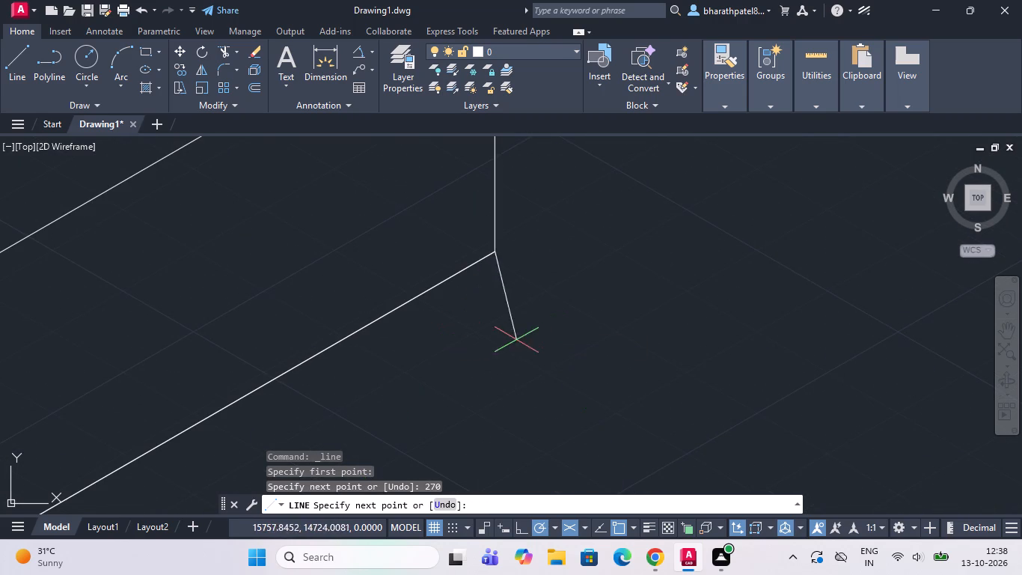
pyautogui.scroll(-3, 490, 358)
pyautogui.scroll(3, 515, 506)
pyautogui.scroll(-2, 449, 344)
pyautogui.click(461, 419)
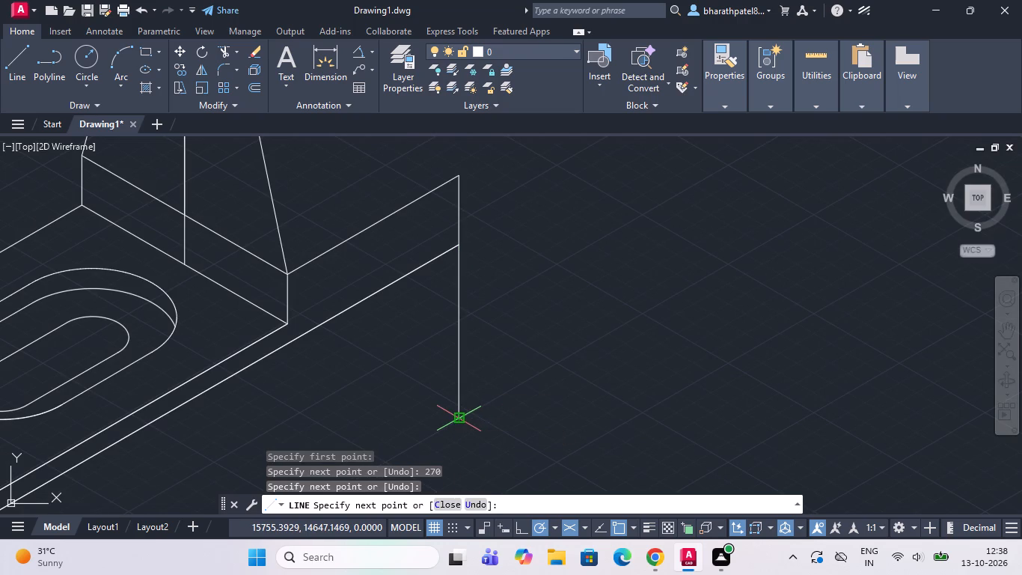
pyautogui.press('Escape')
# Draw a 290 line at 30° from the same front corner point, continuing vertically upward past the upper 30° line's level.
pyautogui.scroll(-2, 440, 182)
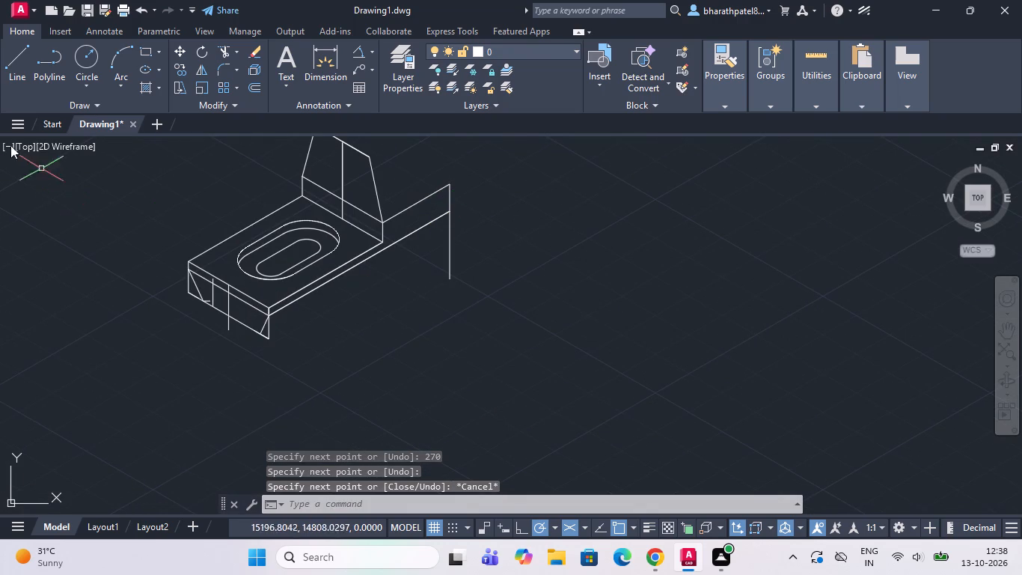
pyautogui.click(10, 71)
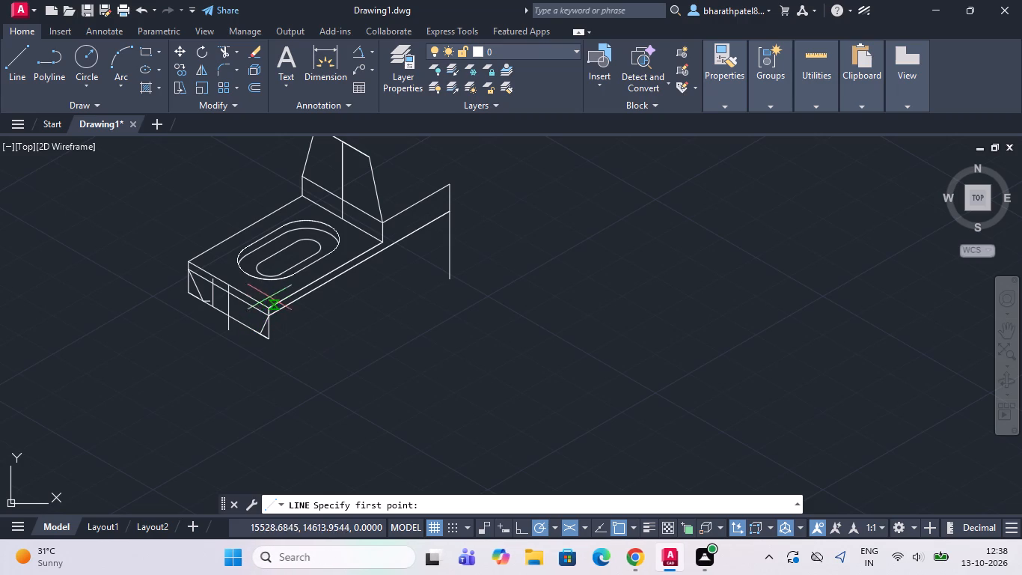
pyautogui.scroll(3, 269, 312)
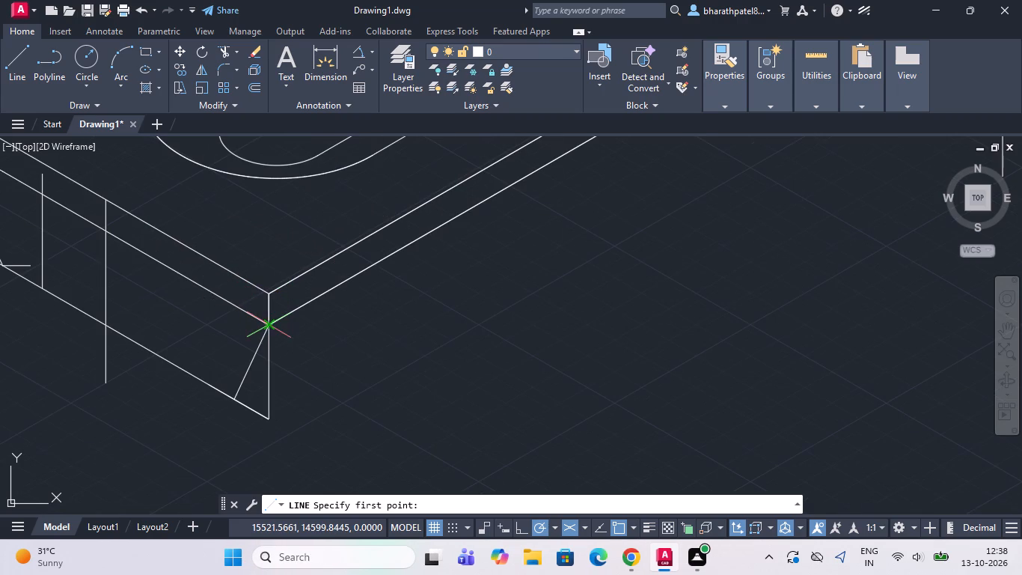
pyautogui.click(264, 326)
pyautogui.scroll(1, 264, 326)
pyautogui.scroll(-4, 265, 328)
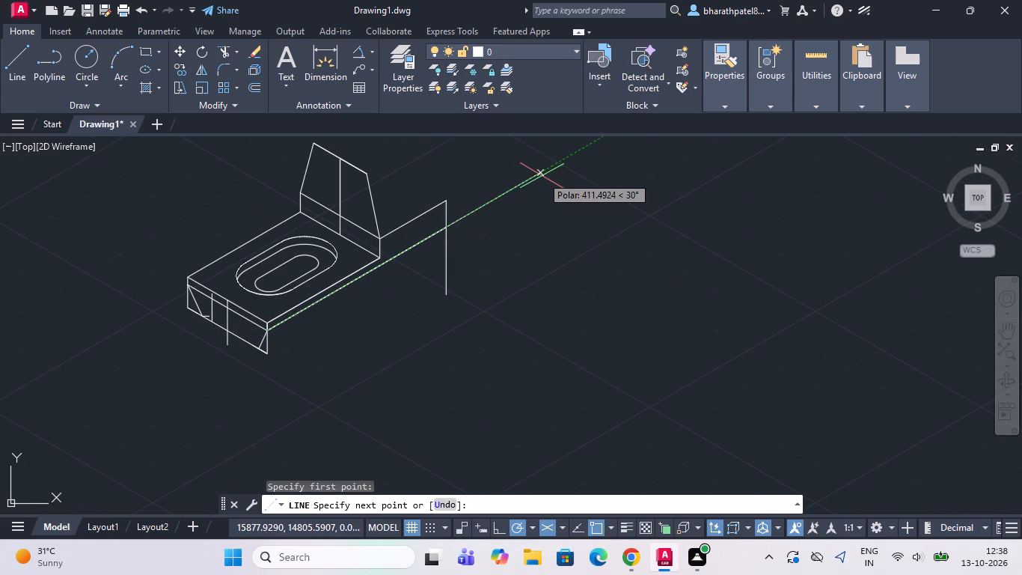
pyautogui.write('29')
pyautogui.press('0')
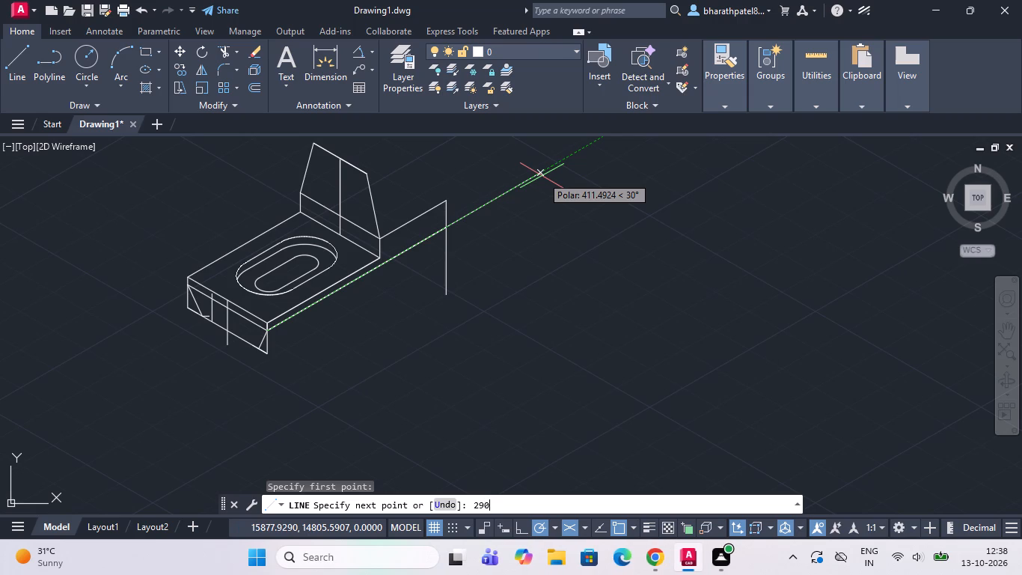
pyautogui.press('Return')
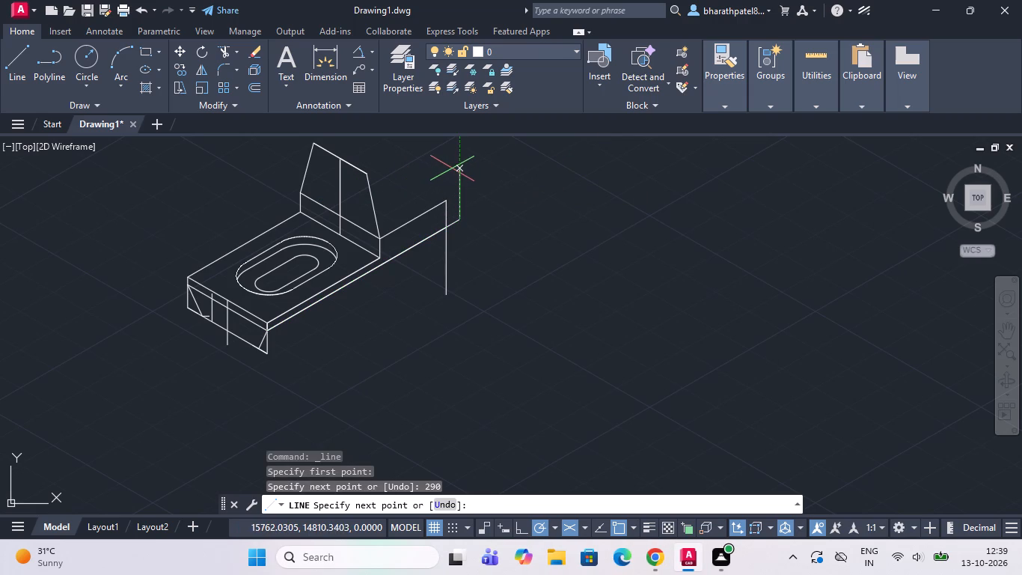
pyautogui.click(454, 167)
pyautogui.press('Escape')
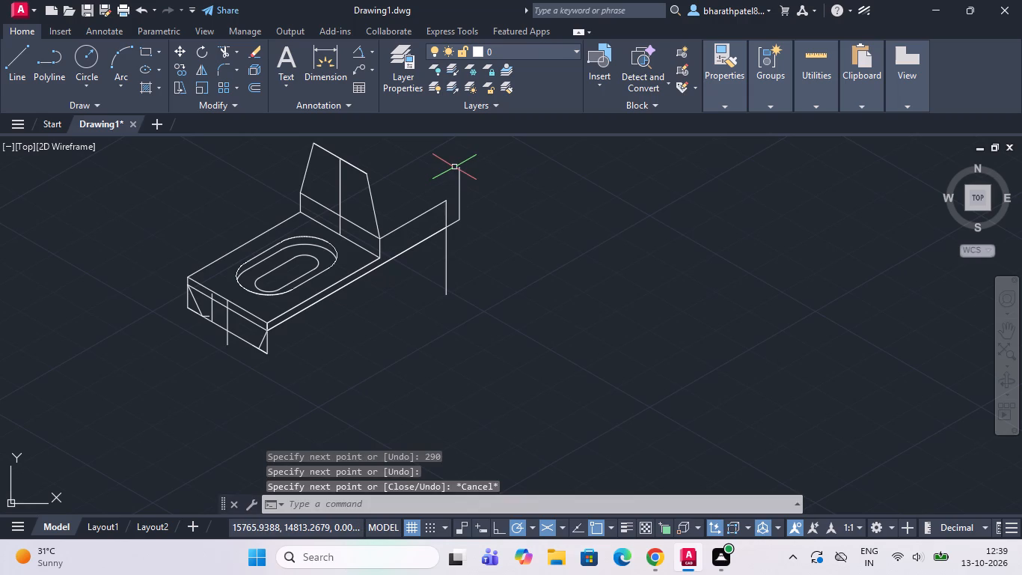
# Trim away the inner vertical between the upper 30° line and the lower 30° line.
pyautogui.click(226, 48)
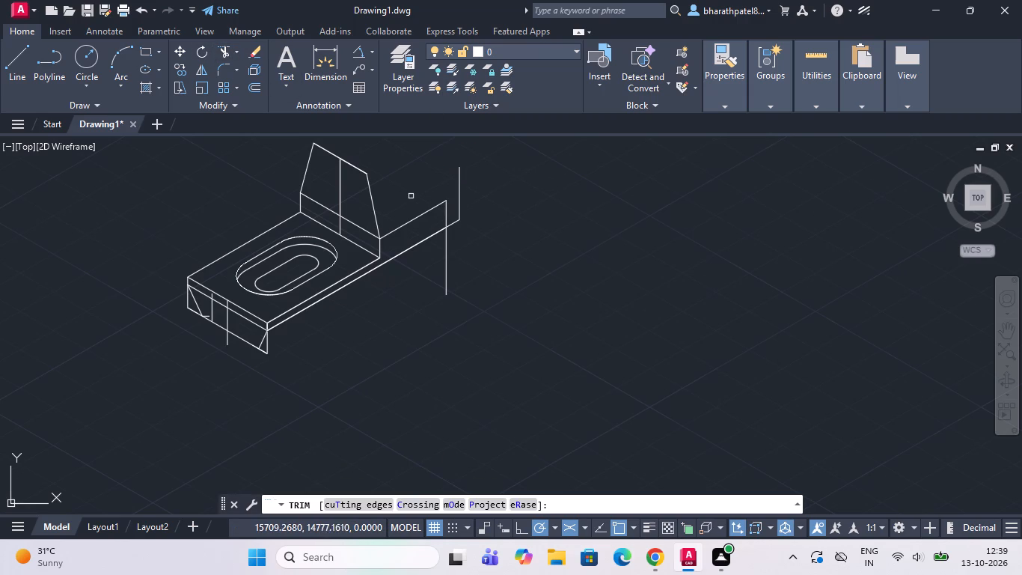
pyautogui.scroll(3, 411, 197)
pyautogui.click(545, 256)
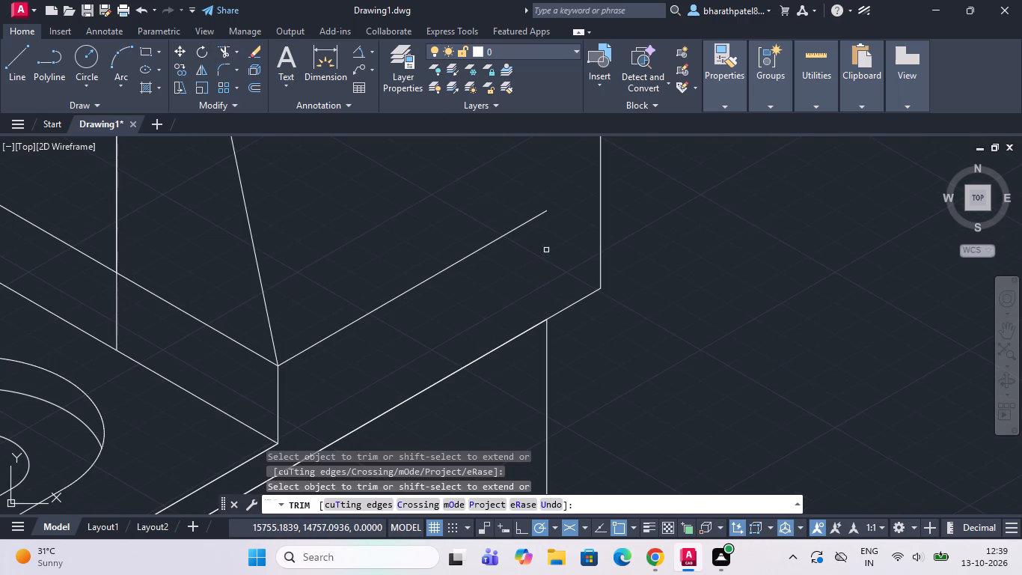
pyautogui.scroll(-3, 546, 250)
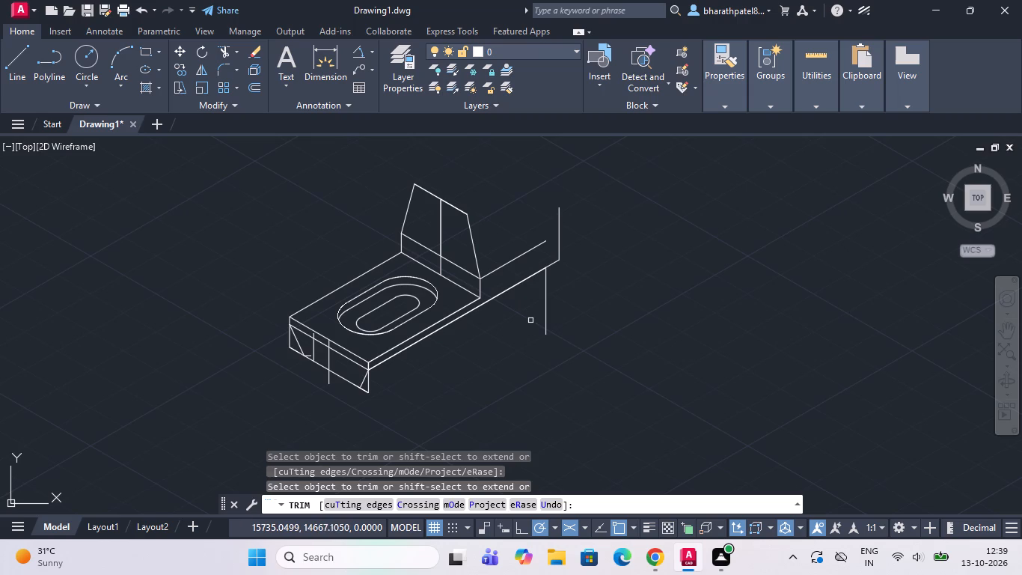
# Extend the upper 30° line to the new outer vertical at the 290 line's end.
pyautogui.click(236, 49)
pyautogui.moveTo(240, 109); pyautogui.dragTo(257, 110)
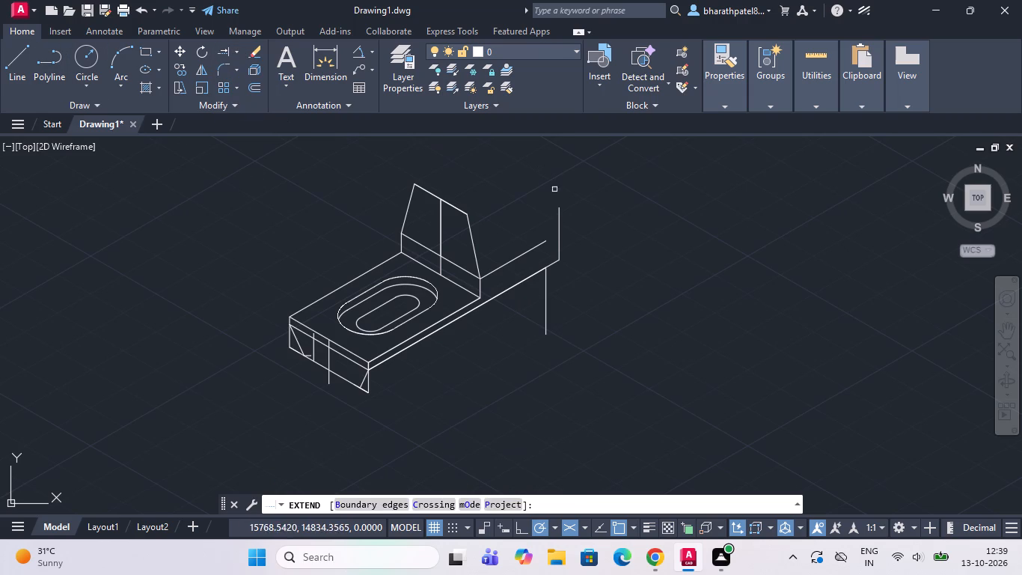
pyautogui.click(529, 253)
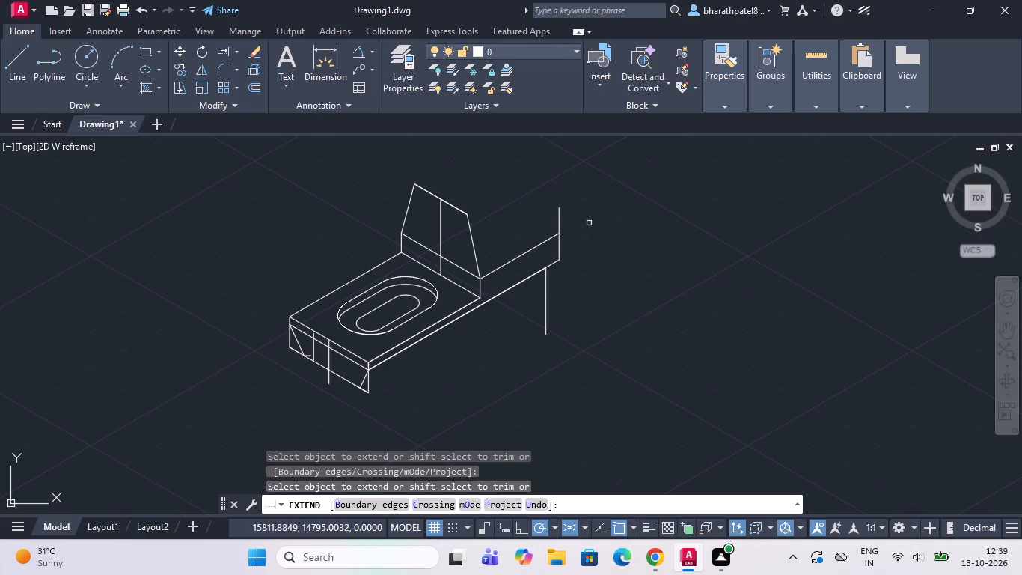
pyautogui.press('Escape')
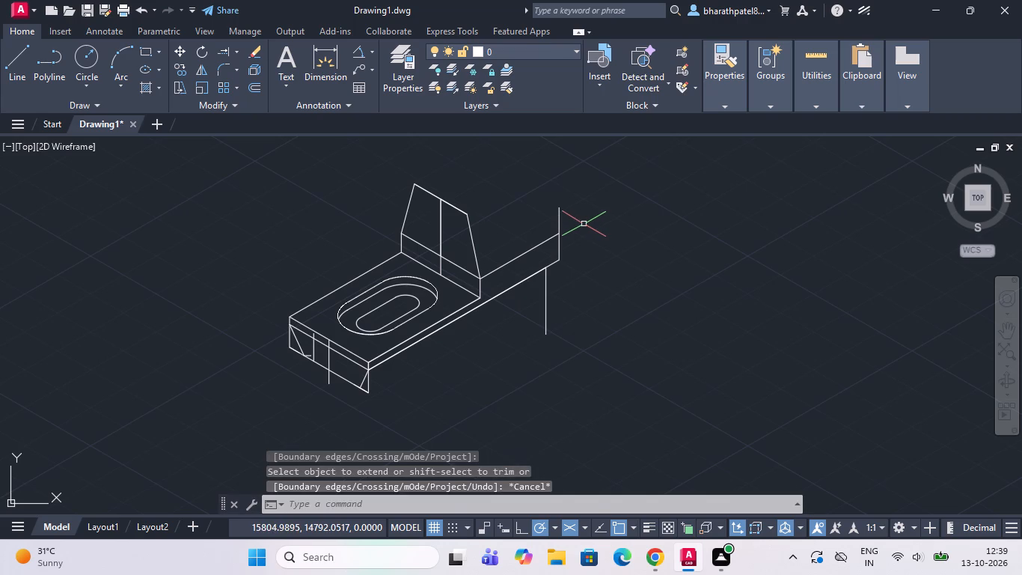
# Trim the near front corner's vertical and the bottom edge's overhang beyond the slanted front edge.
pyautogui.scroll(-1, 579, 259)
pyautogui.scroll(2, 535, 320)
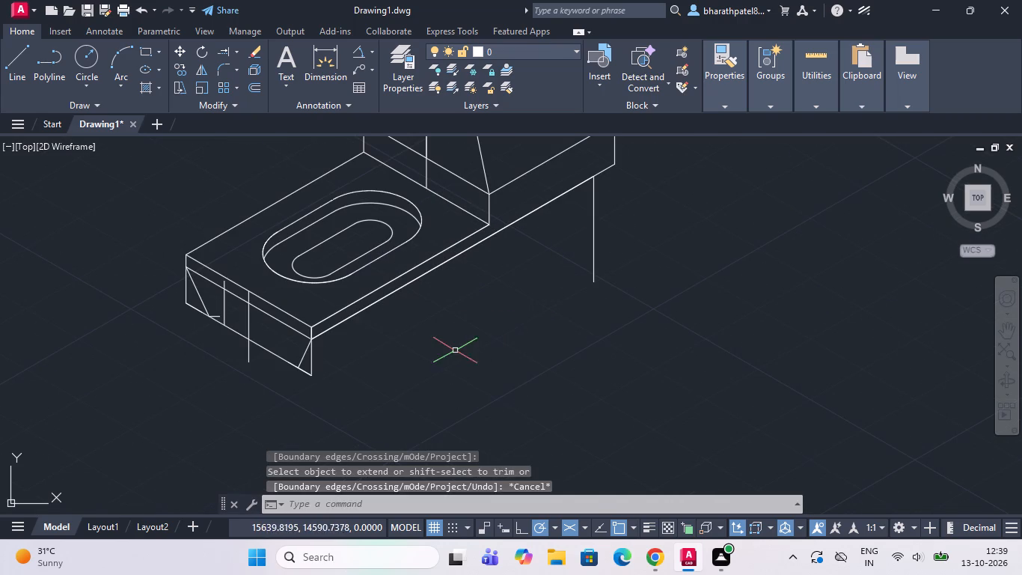
pyautogui.click(236, 49)
pyautogui.moveTo(246, 65); pyautogui.dragTo(246, 82)
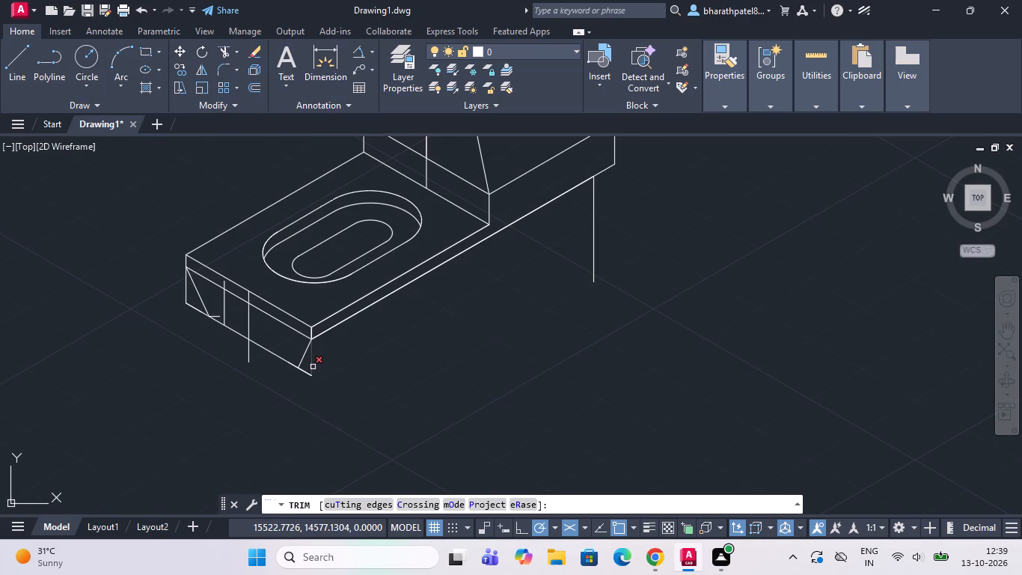
pyautogui.click(313, 365)
pyautogui.click(305, 371)
pyautogui.click(305, 375)
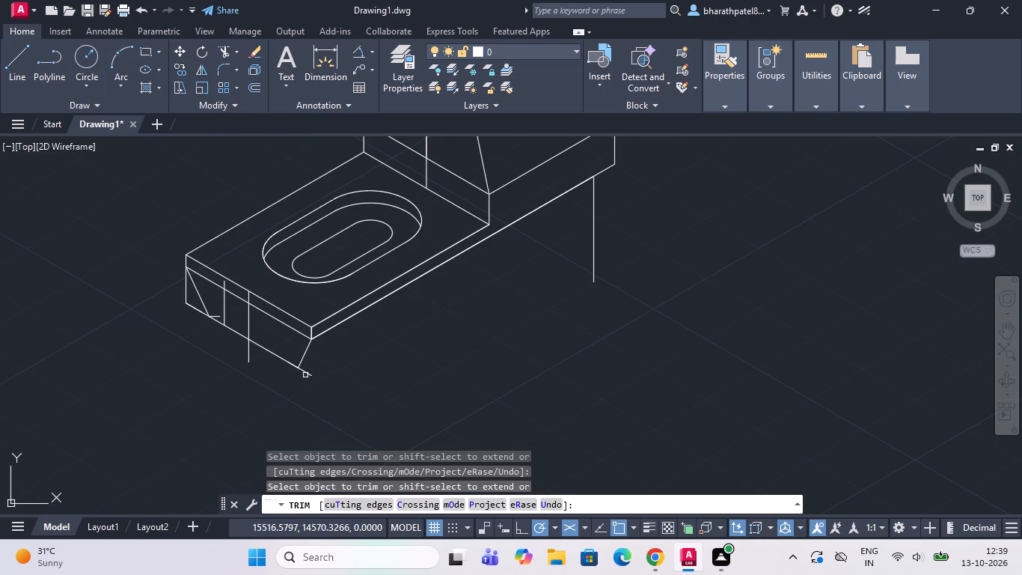
pyautogui.click(305, 375)
pyautogui.click(311, 365)
pyautogui.click(298, 377)
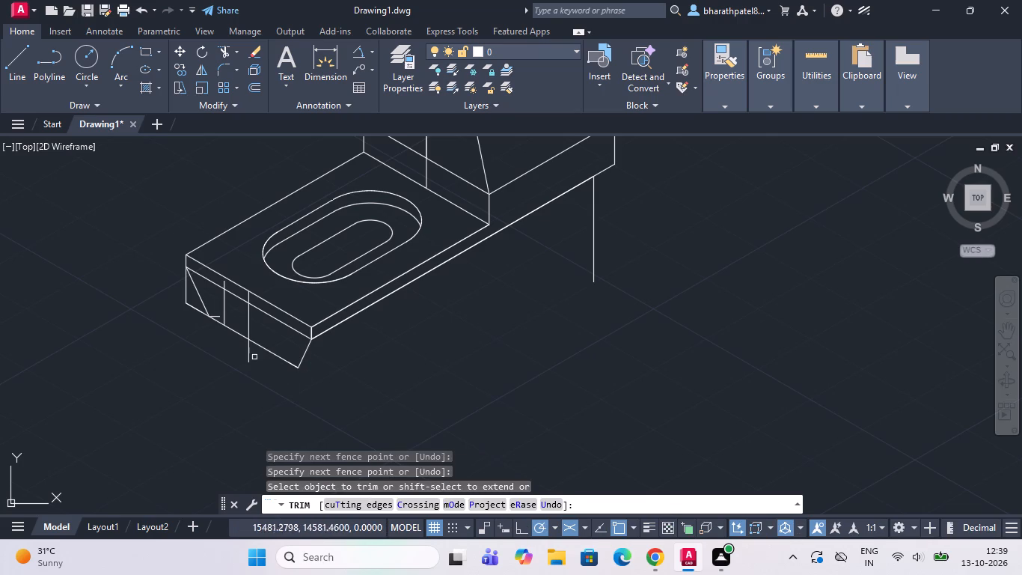
# Draw a 30° line from the slanted front edge's lower end, running rearward past the inner rear vertical.
pyautogui.click(10, 61)
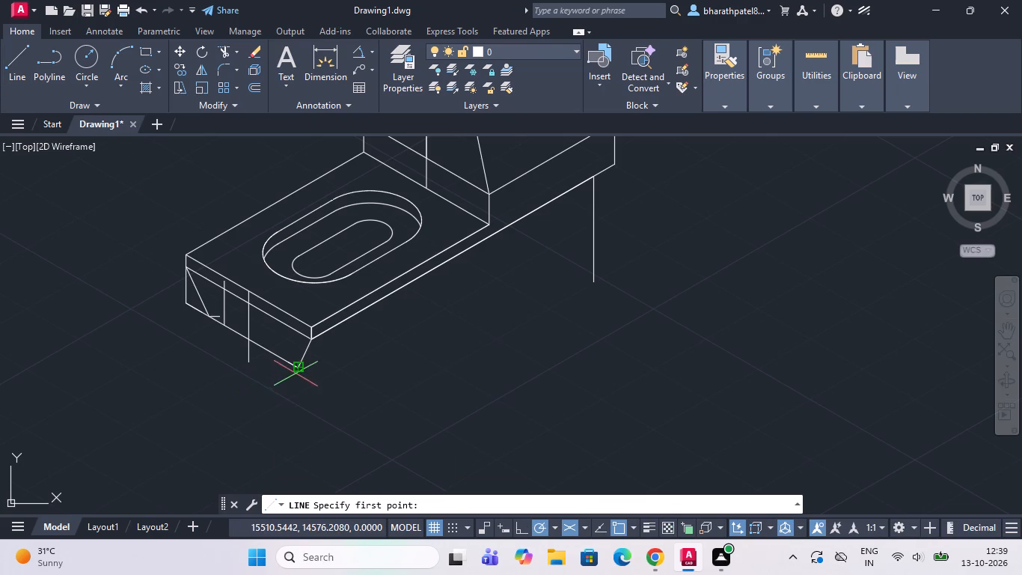
pyautogui.click(296, 369)
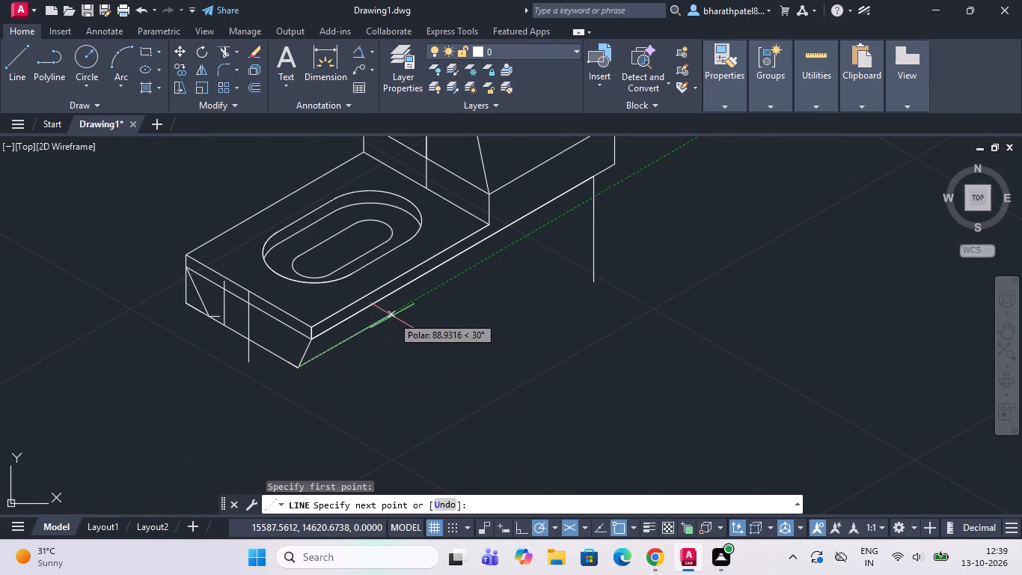
pyautogui.click(619, 186)
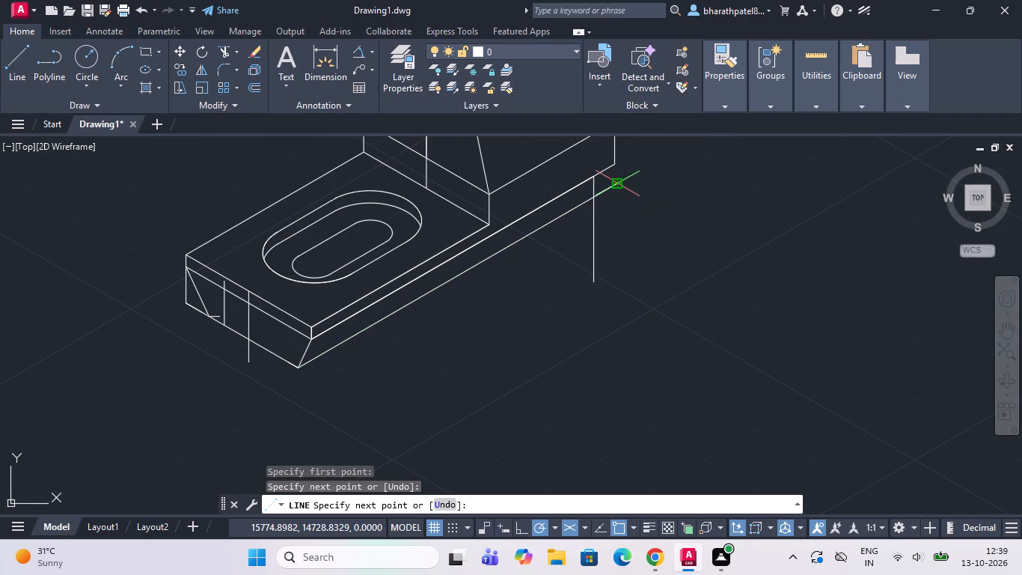
pyautogui.press('Escape')
# Draw a slanted line from the inner rear vertical's top end down to the lowest 30° edge, sloping like the near front edge.
pyautogui.click(13, 70)
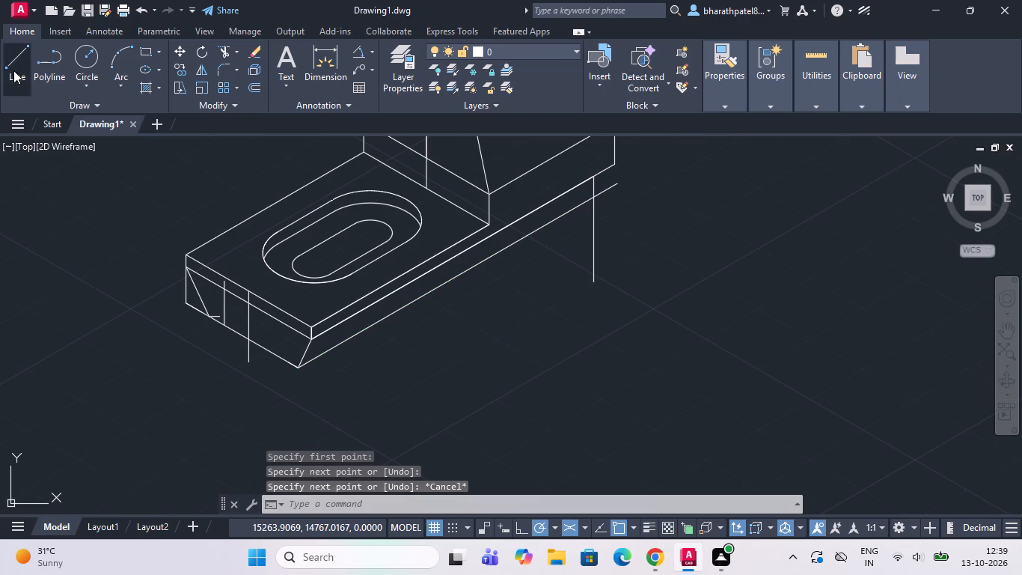
pyautogui.scroll(3, 575, 185)
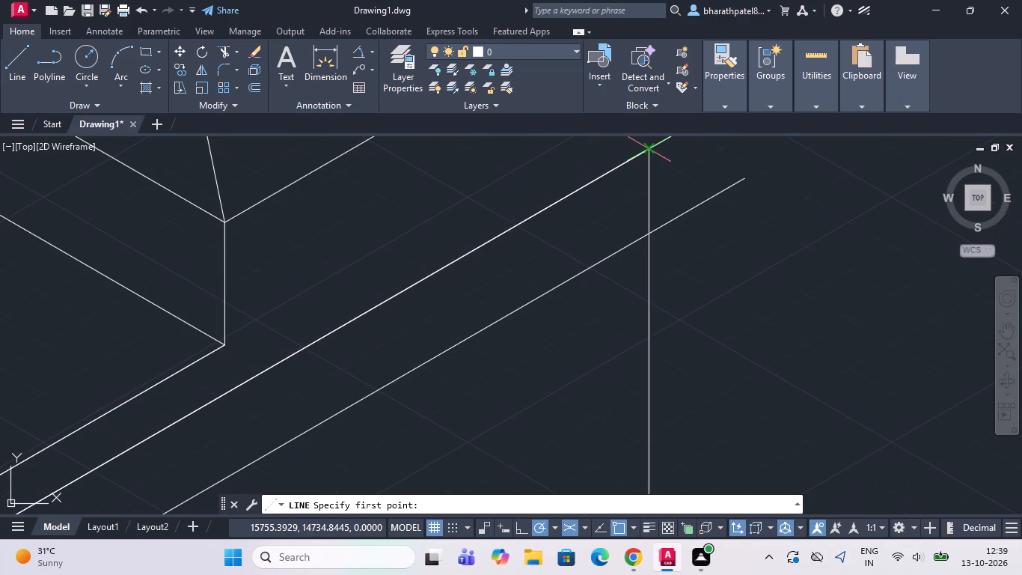
pyautogui.moveTo(649, 147); pyautogui.dragTo(649, 163)
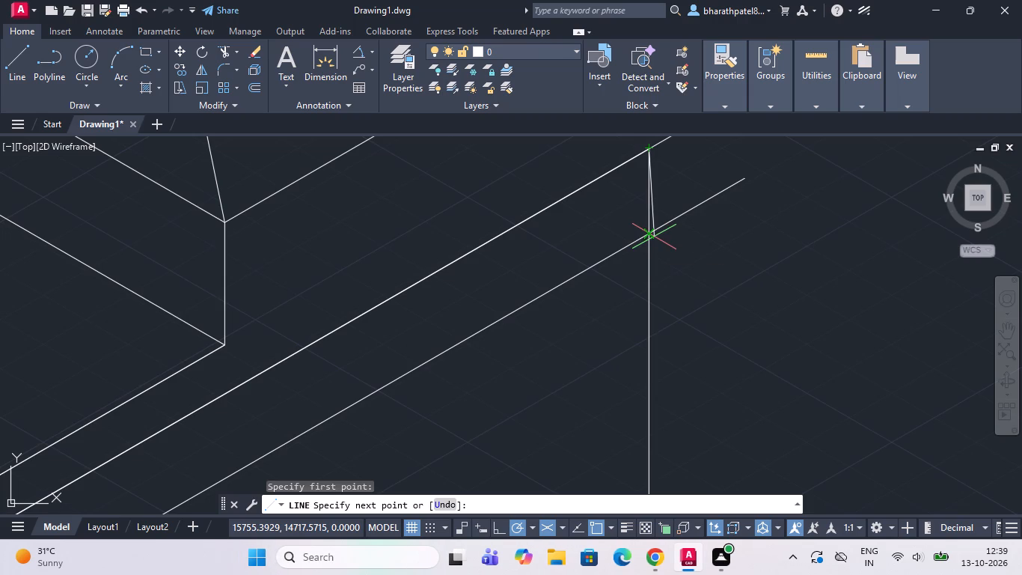
pyautogui.click(609, 261)
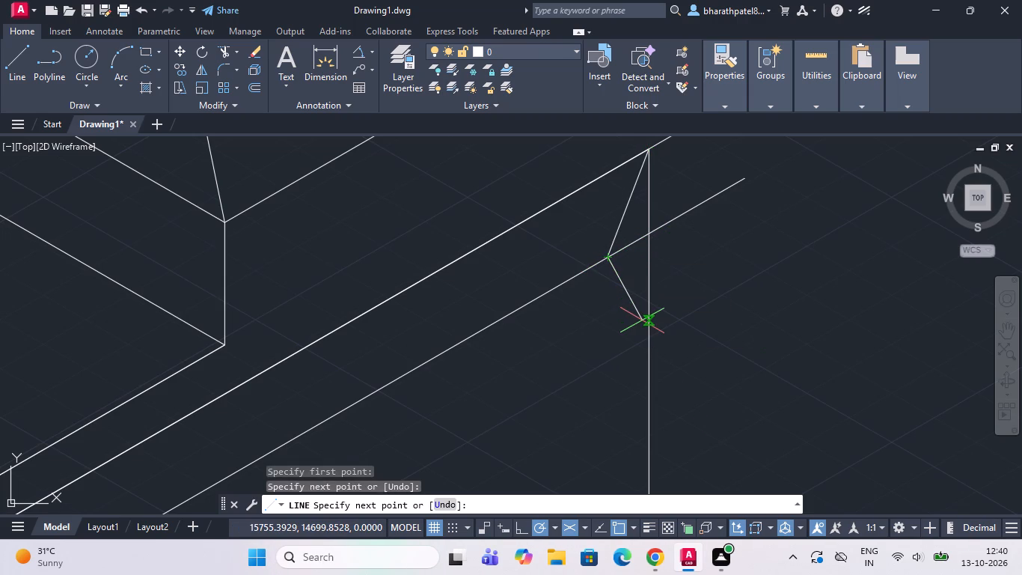
pyautogui.press('Escape')
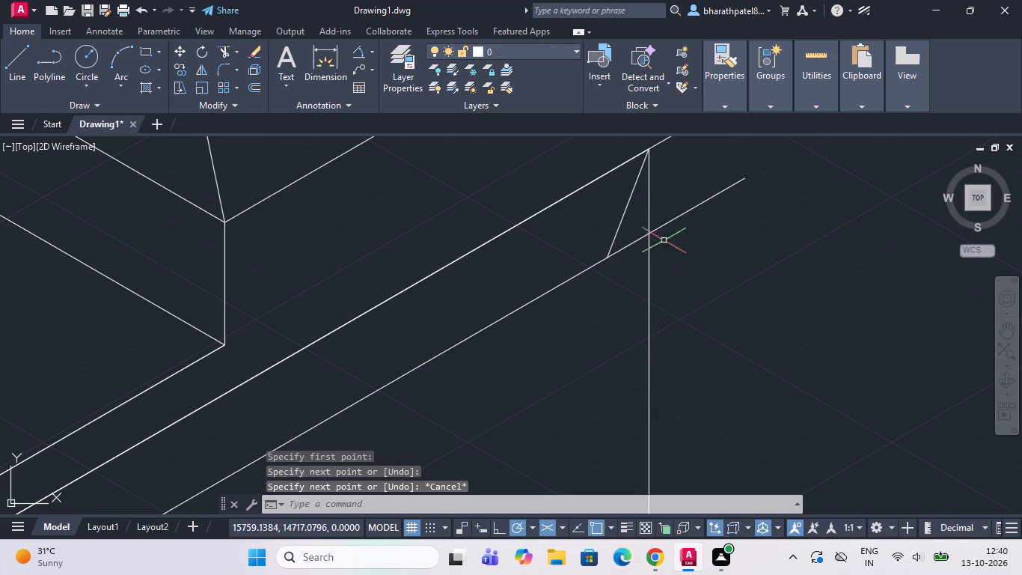
# Trim away the inner rear vertical and the lowest 30° edge's overhang beyond the rear slanted line.
pyautogui.click(227, 47)
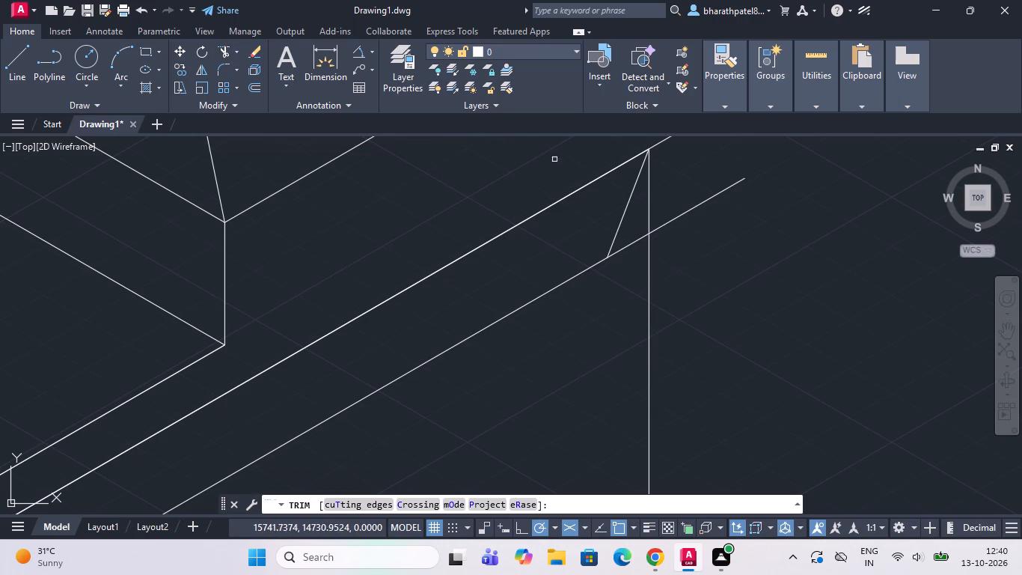
pyautogui.moveTo(712, 180); pyautogui.dragTo(652, 223)
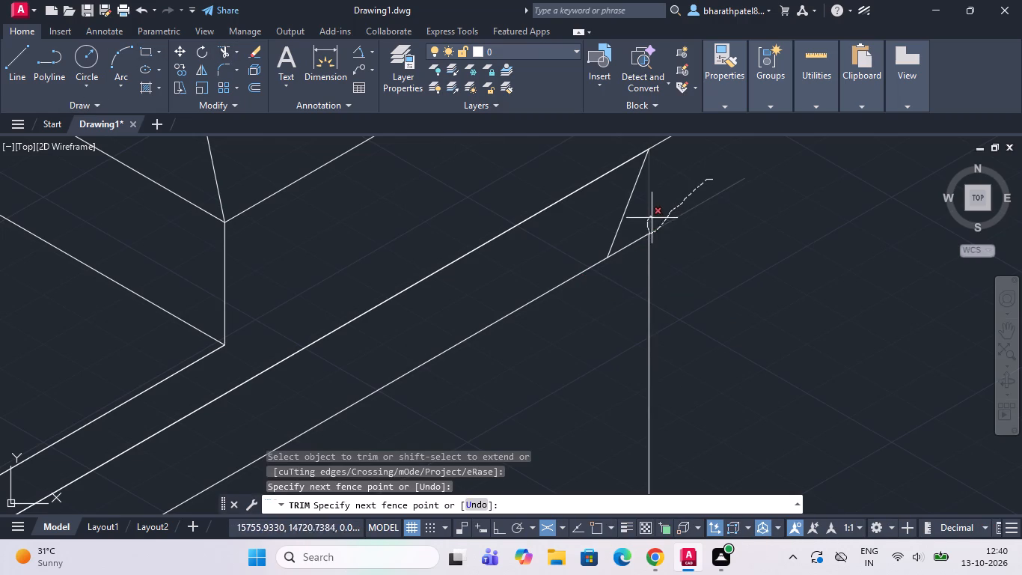
pyautogui.moveTo(652, 223); pyautogui.dragTo(646, 226)
# Draw a 30° line rearward from the tapered upright's near top corner, past the outer rear vertical's position.
pyautogui.scroll(-4, 652, 251)
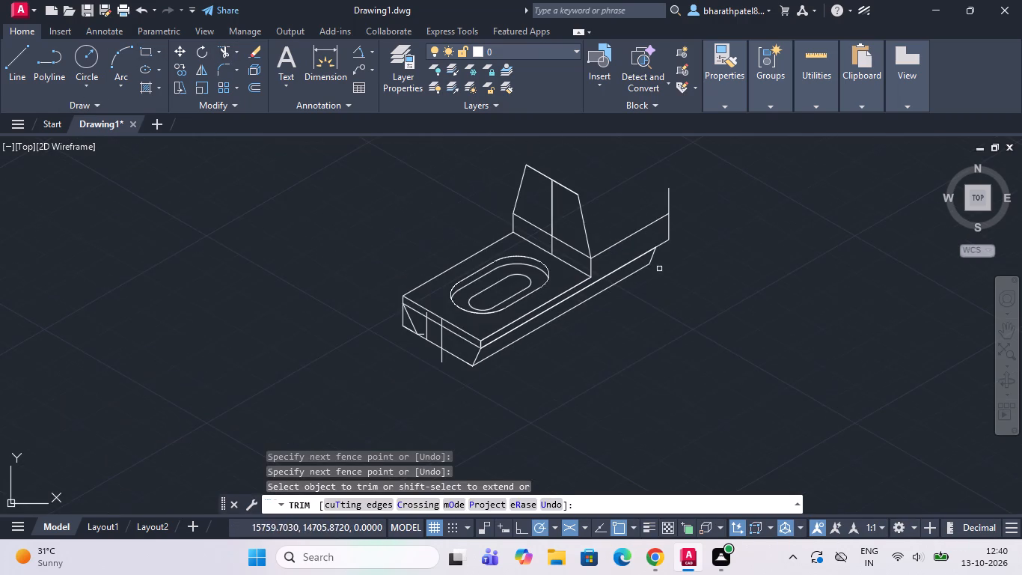
pyautogui.scroll(-1, 688, 197)
pyautogui.scroll(1, 651, 151)
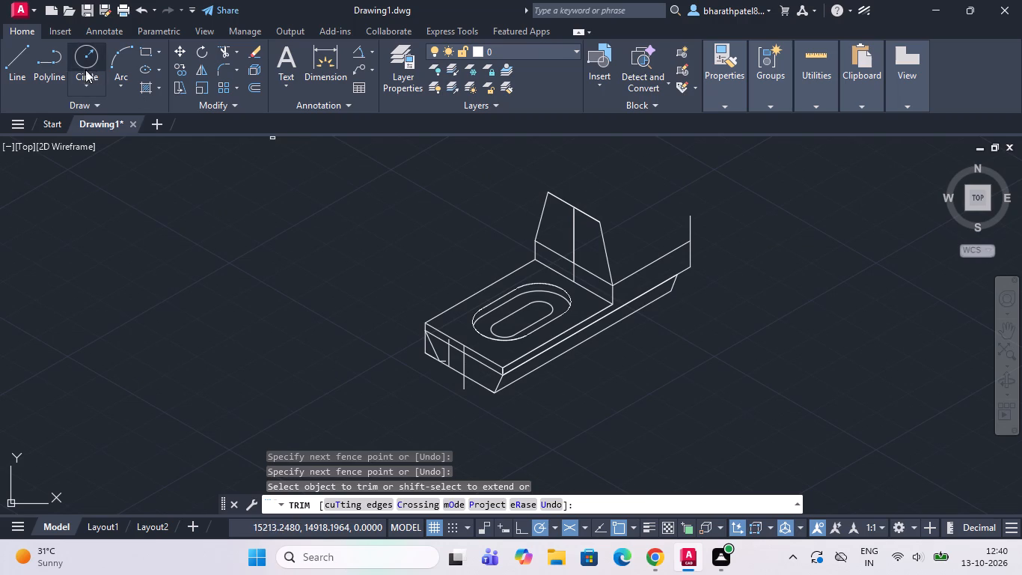
pyautogui.click(16, 53)
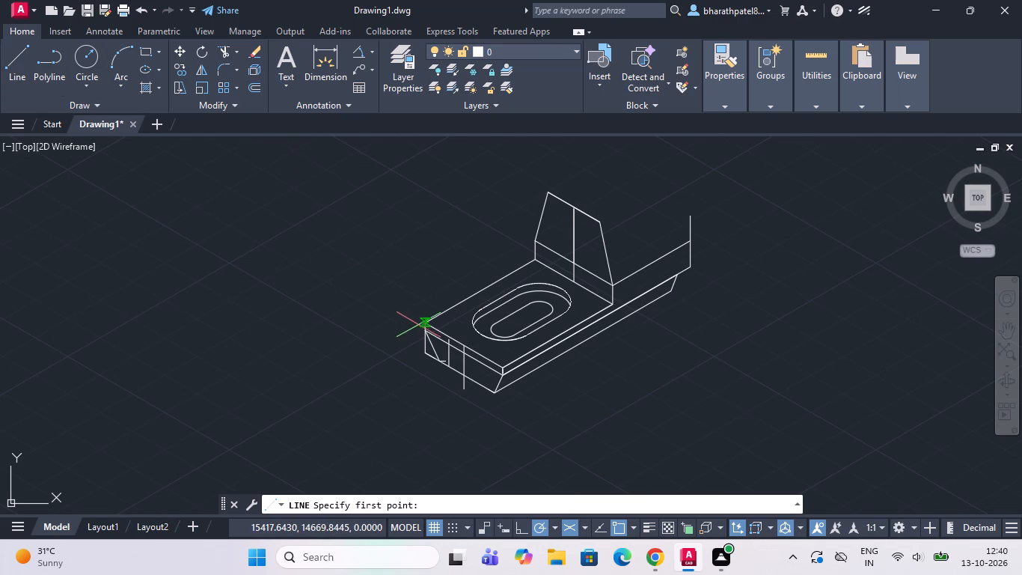
pyautogui.scroll(-1, 641, 237)
pyautogui.scroll(2, 643, 180)
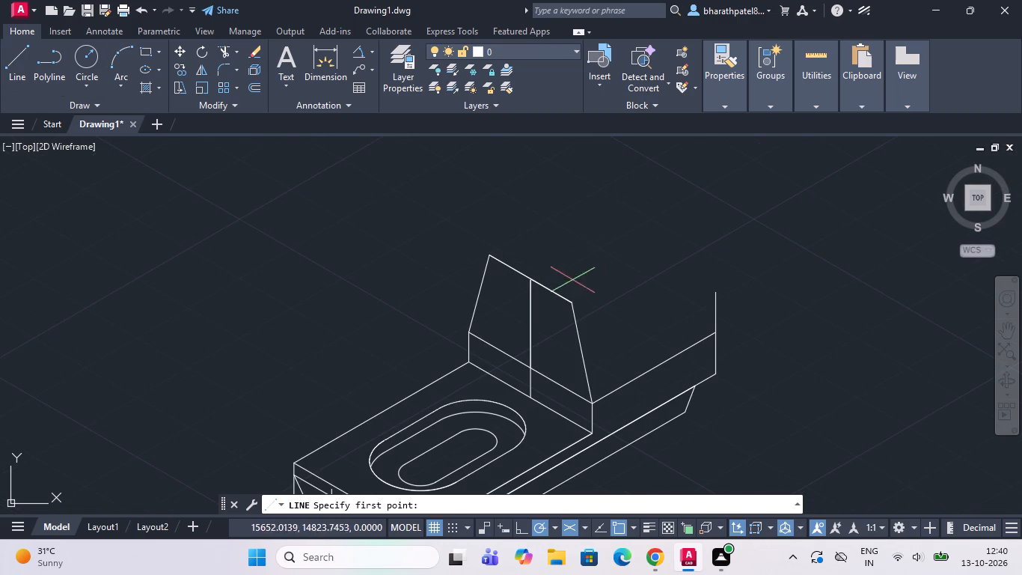
pyautogui.moveTo(574, 300); pyautogui.dragTo(614, 281)
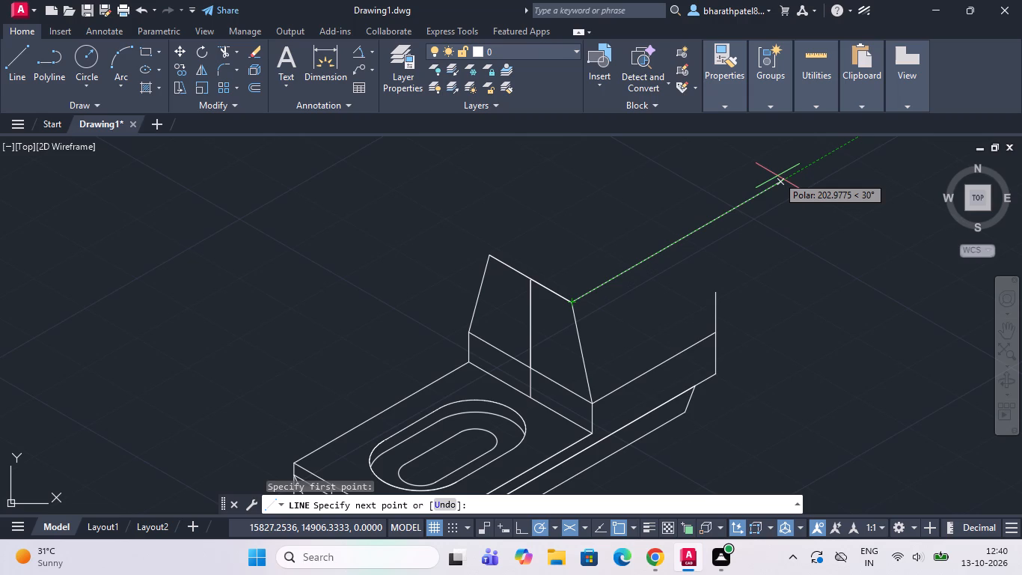
pyautogui.click(795, 171)
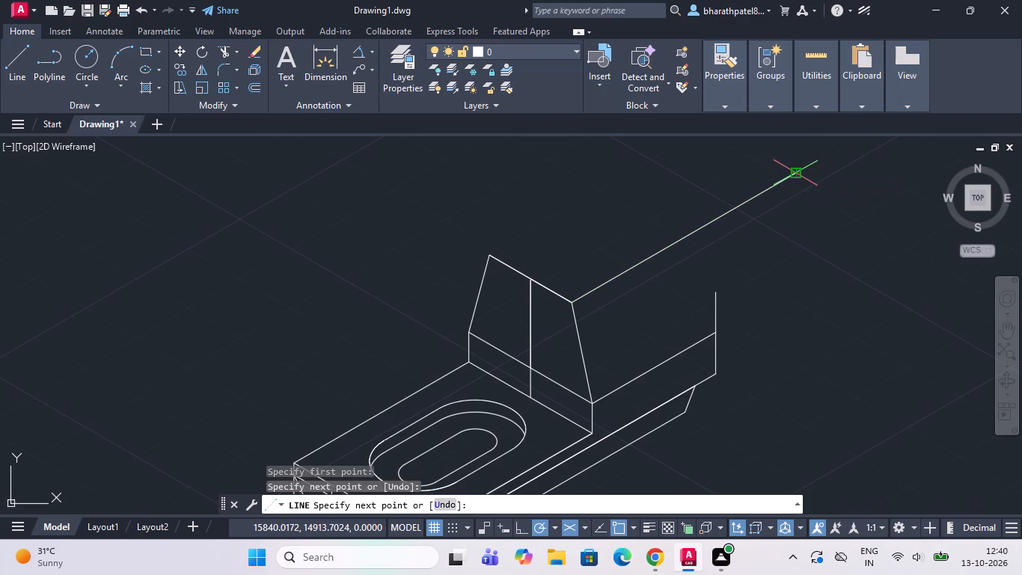
pyautogui.press('Escape')
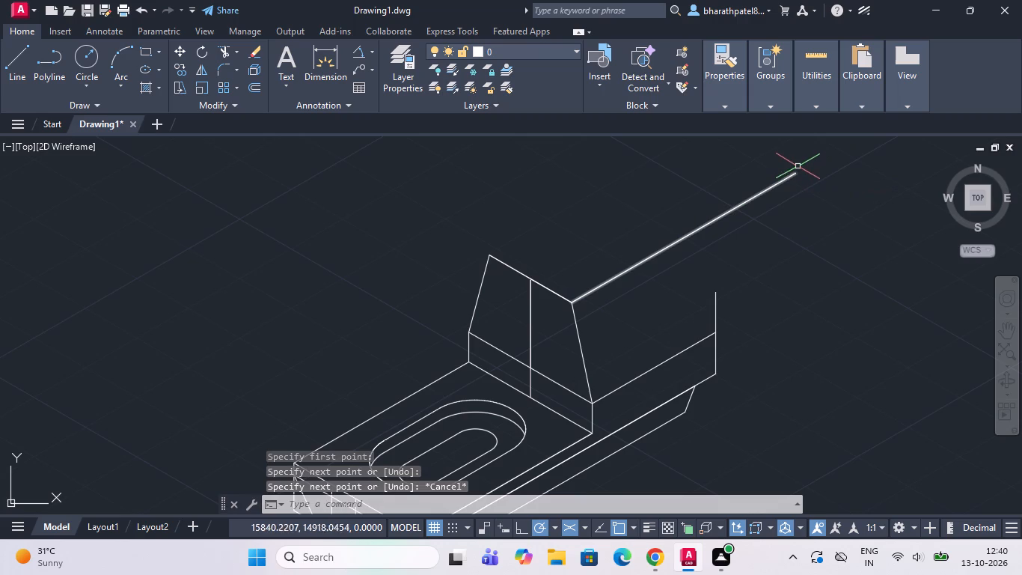
# Draw a vertical line up from the outer rear vertical's top end, crossing the upright's 30° top line.
pyautogui.click(14, 50)
pyautogui.click(716, 290)
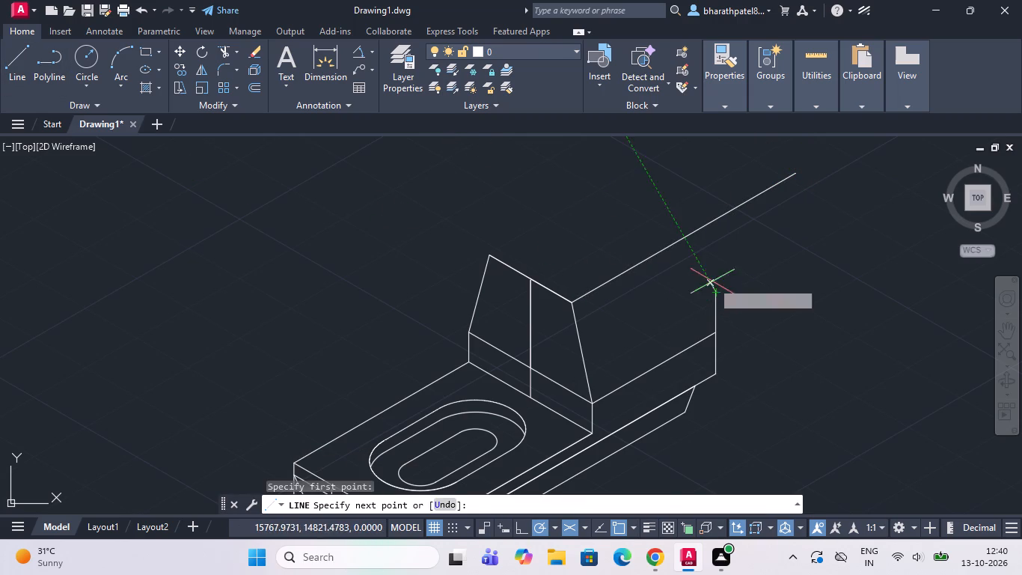
pyautogui.click(716, 144)
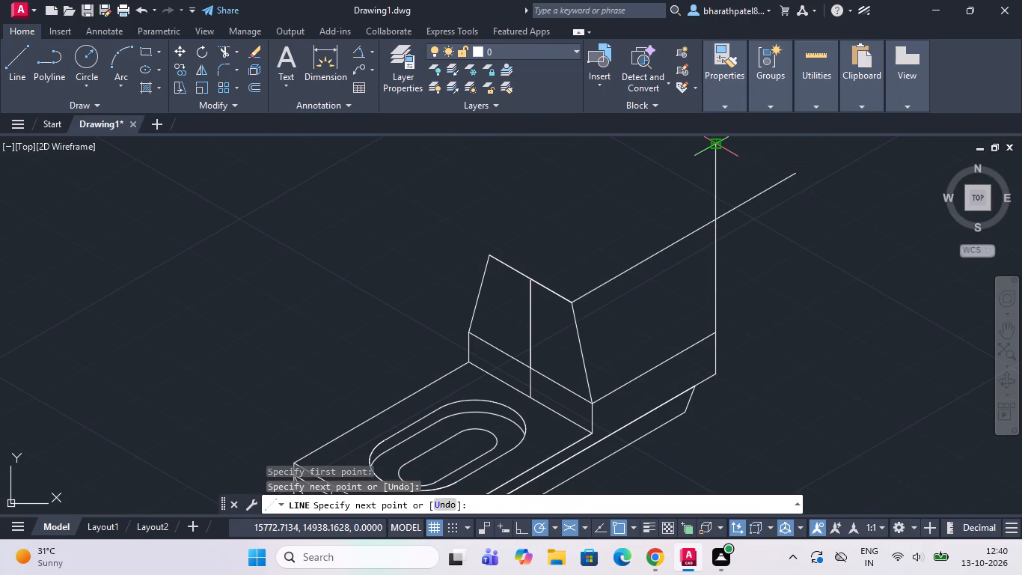
pyautogui.press('Escape')
# Draw a 30° line rearward from the tapered upright's far top corner, parallel to the near top edge.
pyautogui.scroll(-2, 706, 220)
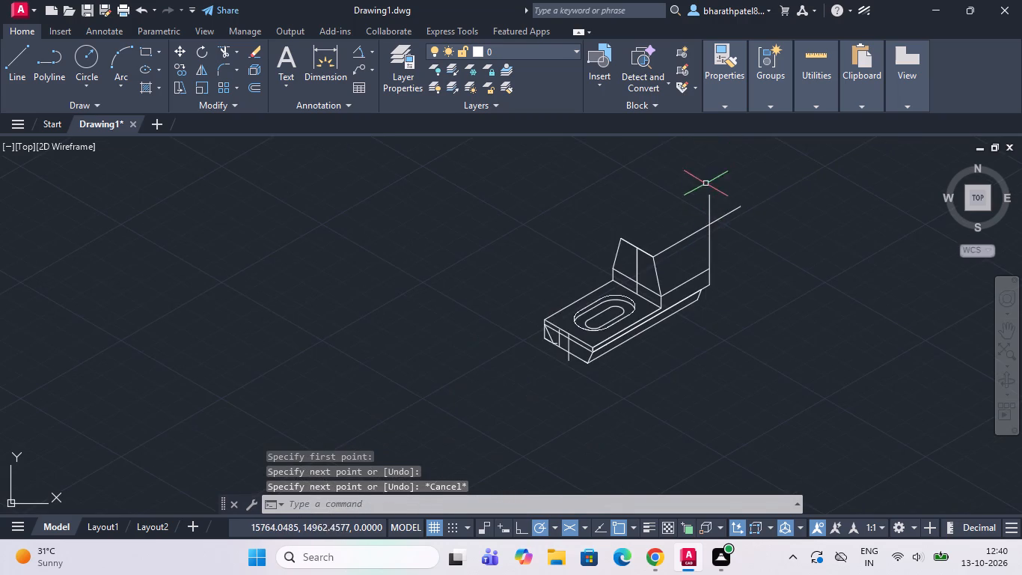
pyautogui.scroll(2, 705, 182)
pyautogui.click(19, 47)
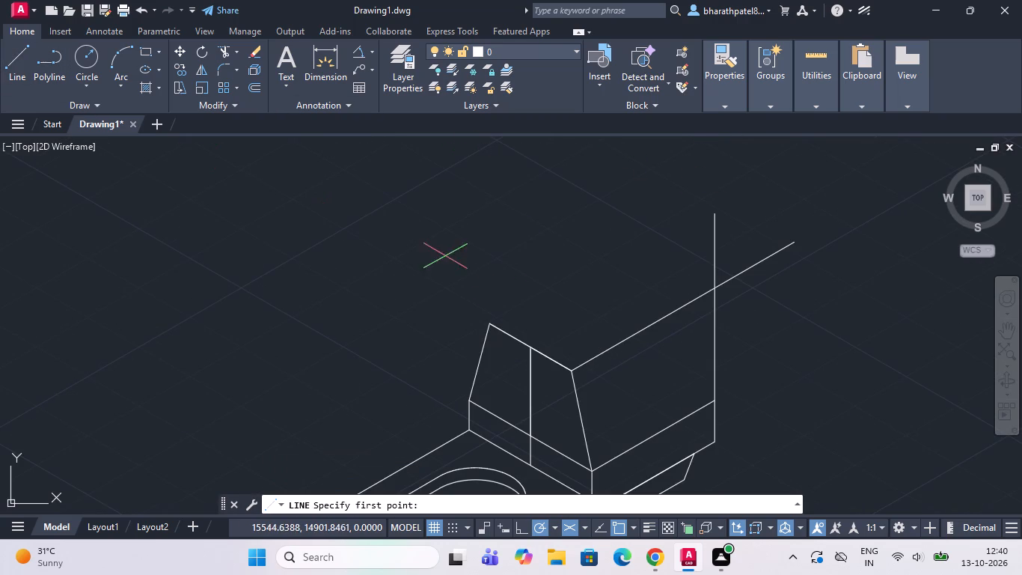
pyautogui.moveTo(491, 326); pyautogui.dragTo(512, 309)
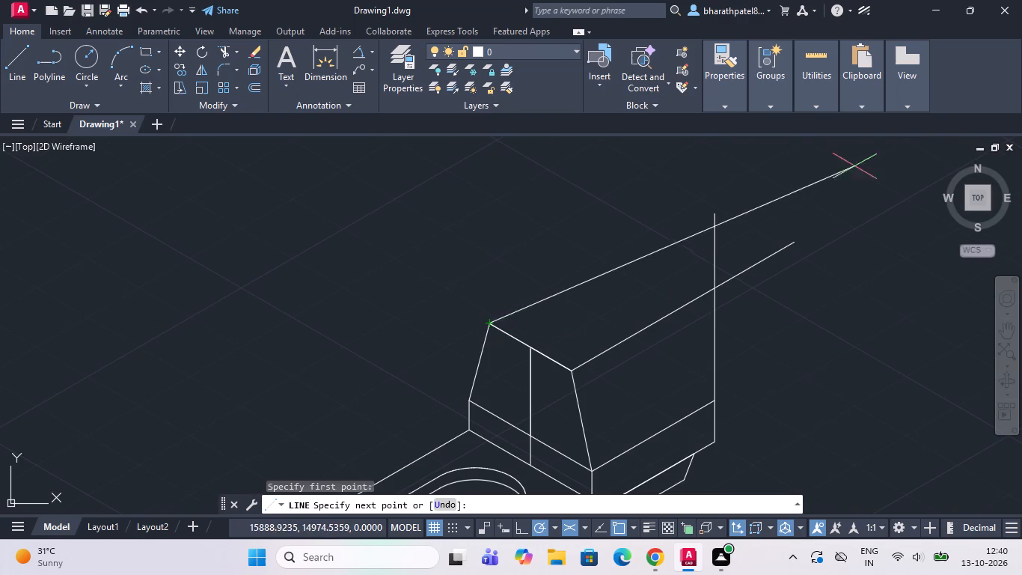
pyautogui.click(699, 201)
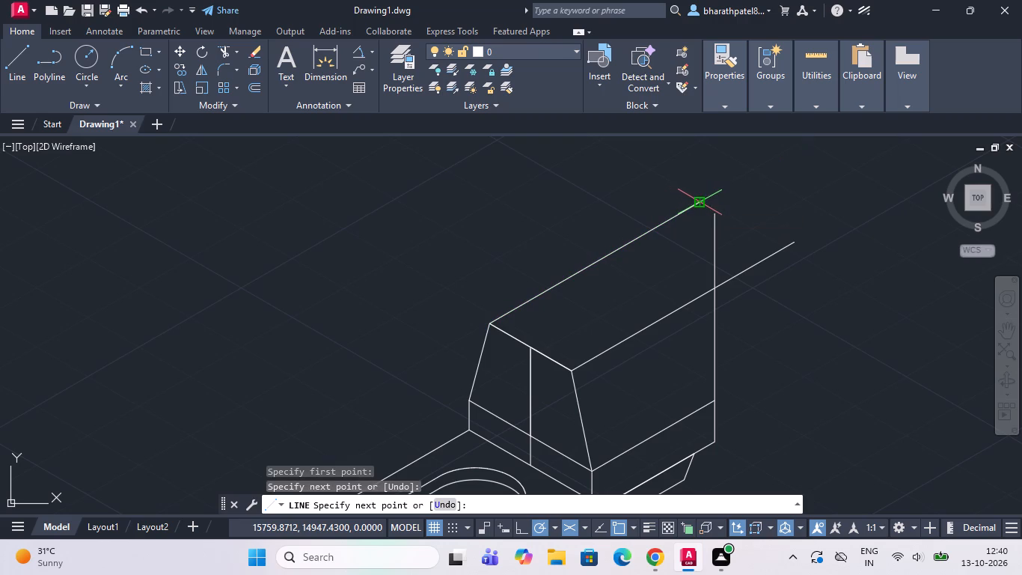
pyautogui.press('Escape')
# Draw the rear top edge from the near top line's intersection with the outer vertical, parallel to the upright's front top edge, past the far line.
pyautogui.moveTo(13, 56); pyautogui.dragTo(120, 91)
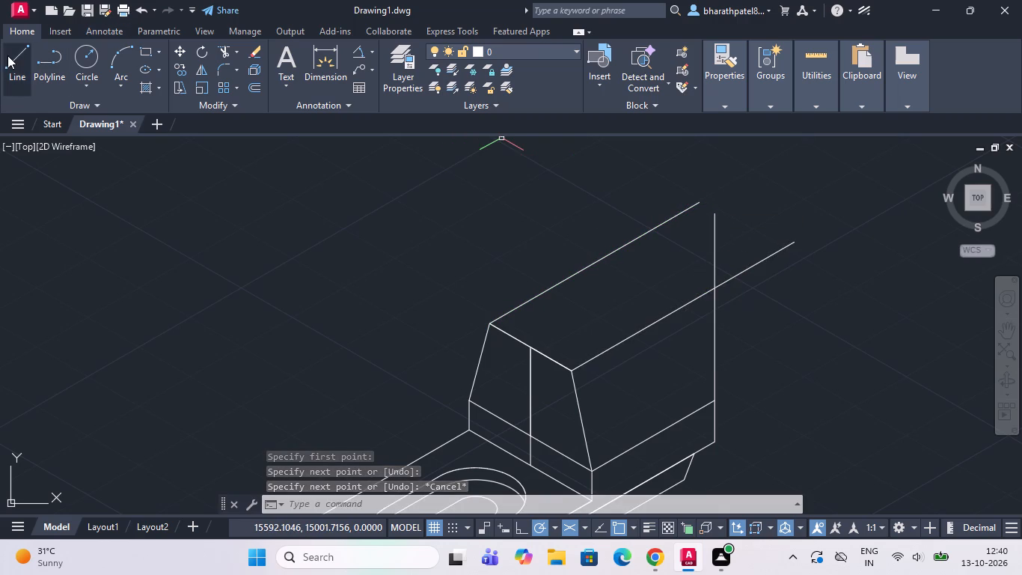
pyautogui.click(7, 55)
pyautogui.click(713, 290)
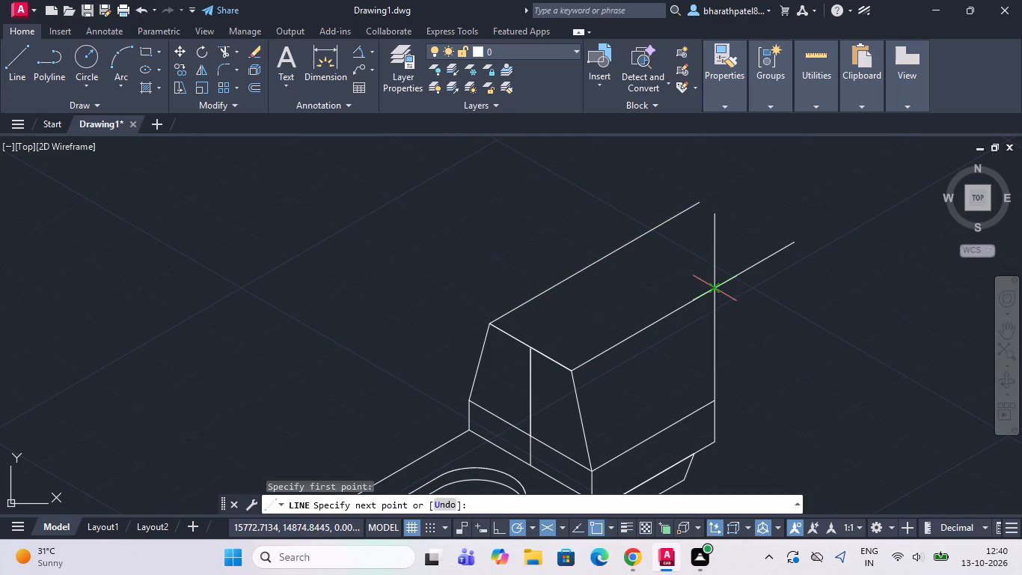
pyautogui.click(604, 222)
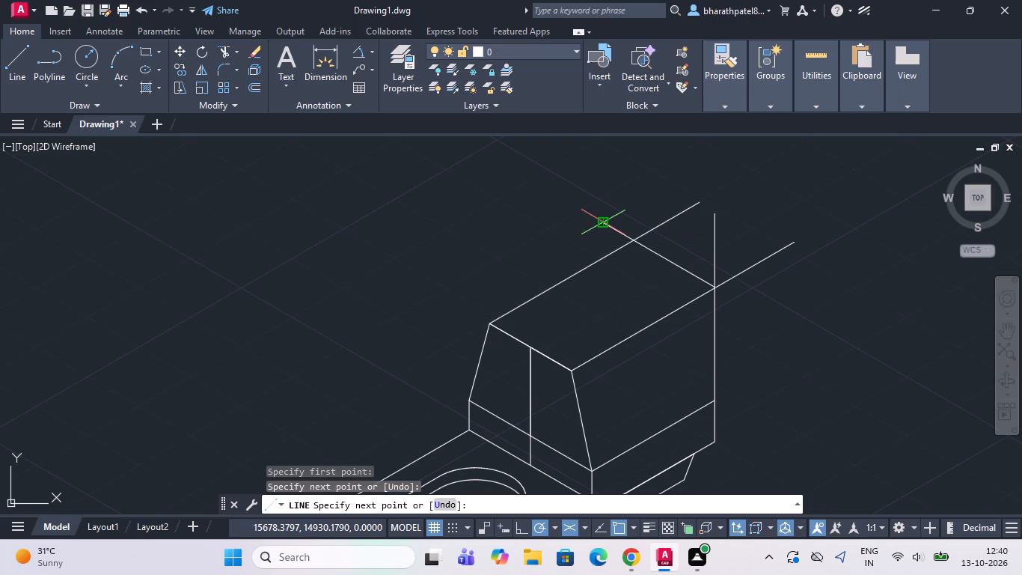
pyautogui.press('Escape')
# Trim the overhanging ends of both 30° top lines, the rear top edge and the outer vertical at the block's rear top corners.
pyautogui.scroll(-1, 604, 221)
pyautogui.scroll(2, 698, 267)
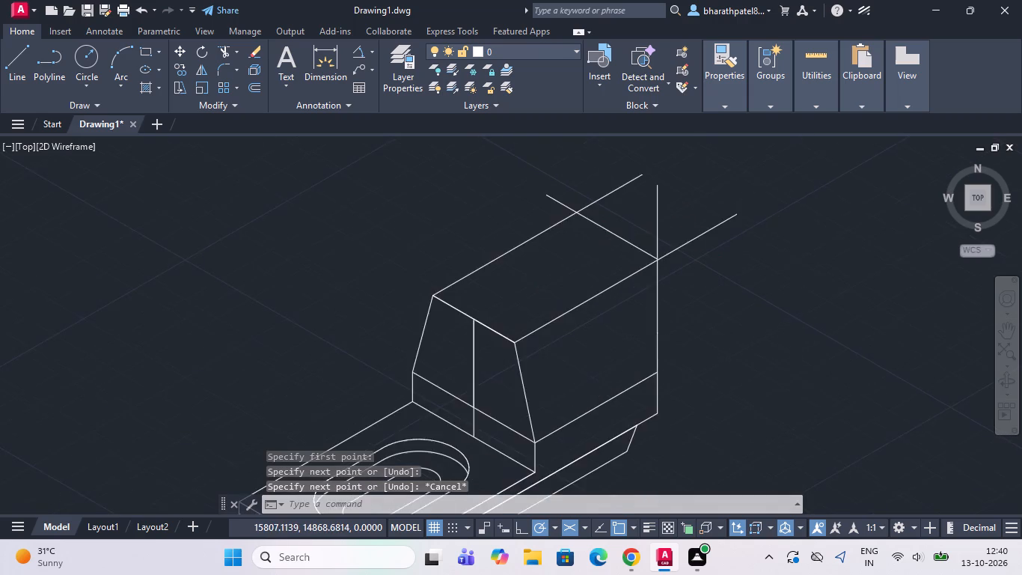
pyautogui.scroll(-1, 698, 267)
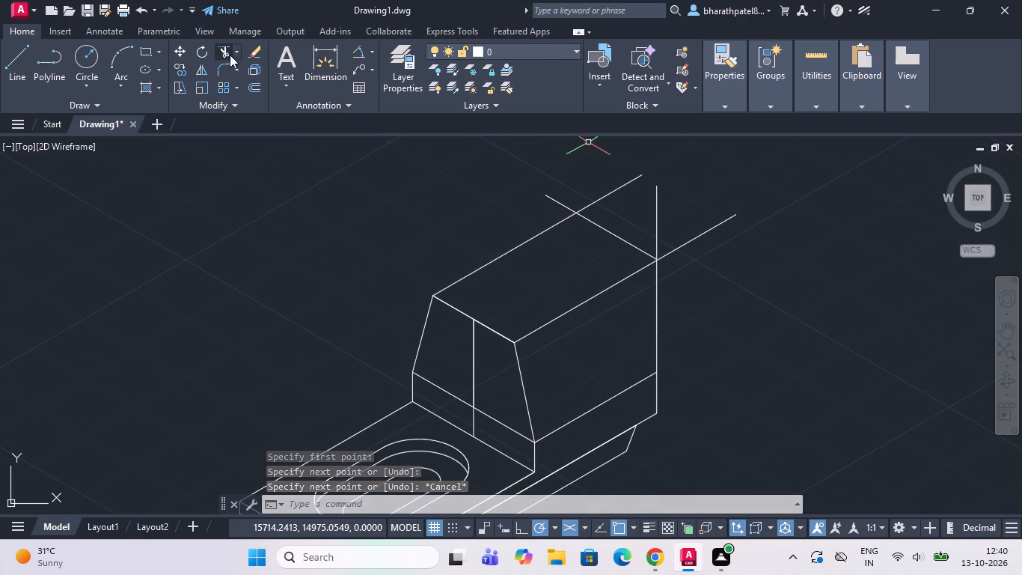
pyautogui.click(224, 52)
pyautogui.moveTo(515, 208); pyautogui.dragTo(646, 222)
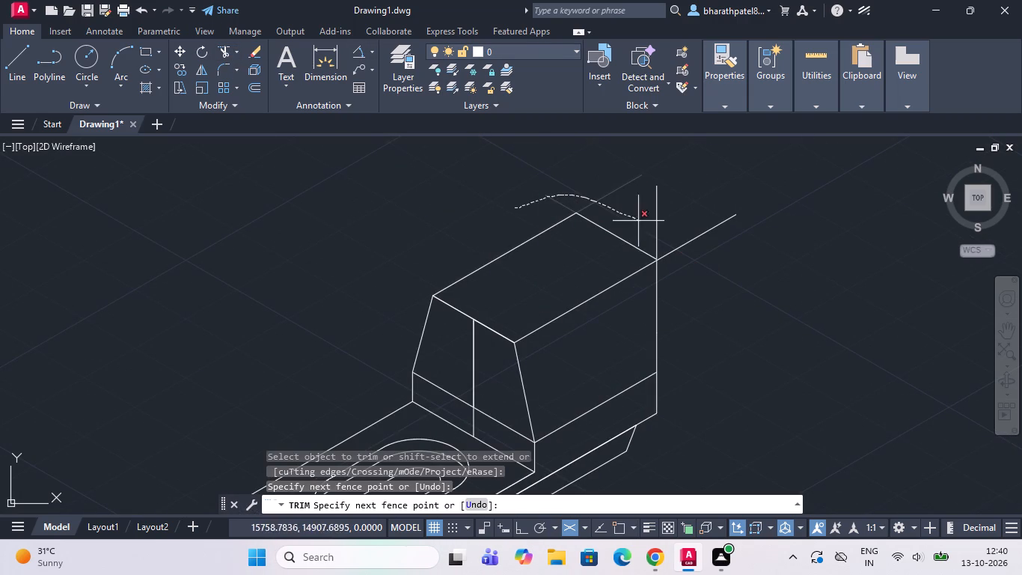
pyautogui.moveTo(646, 222); pyautogui.dragTo(688, 264)
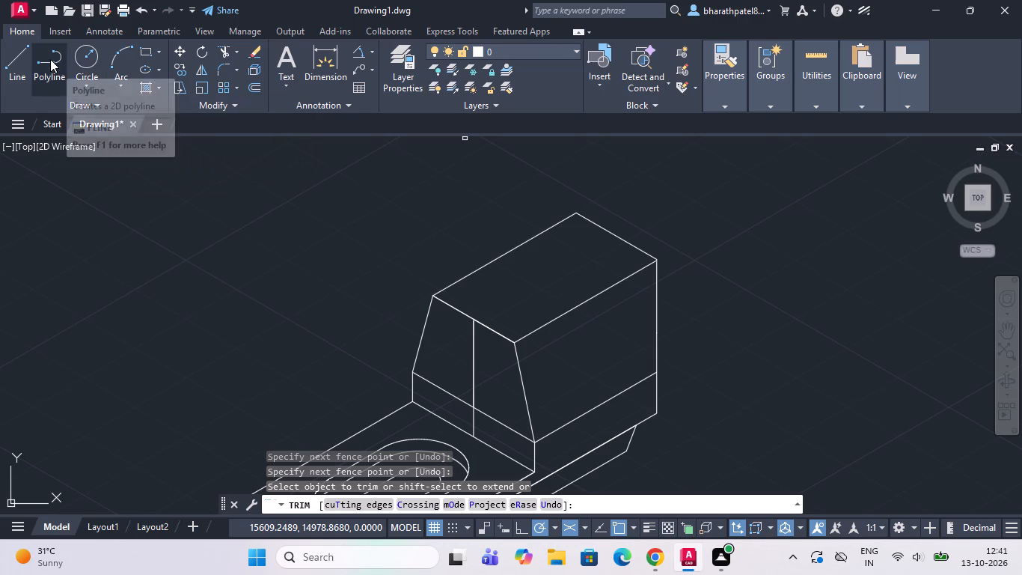
pyautogui.moveTo(18, 64); pyautogui.dragTo(51, 85)
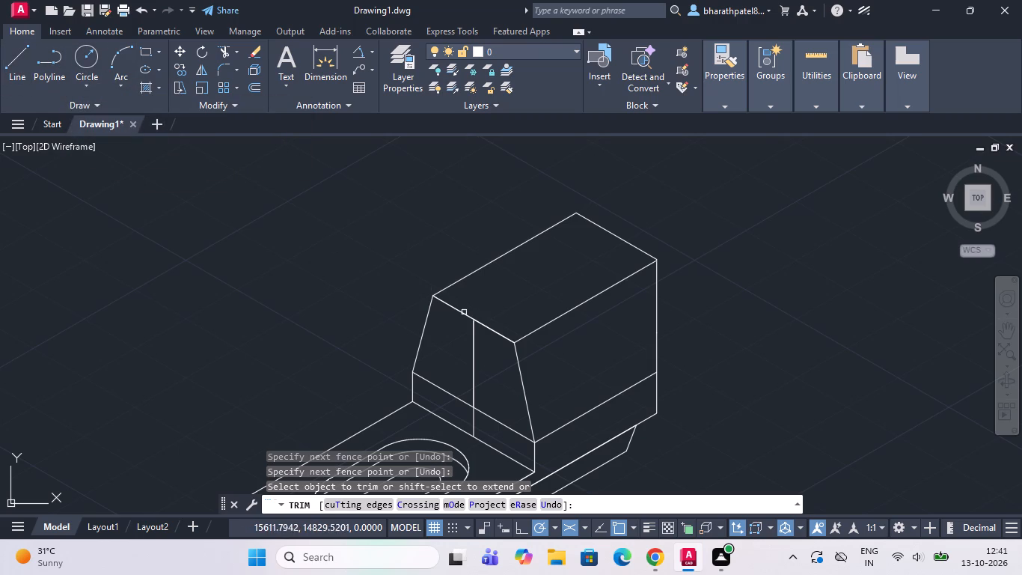
# Draw a 30° line rearward from the midpoint of the upright's front top edge, past the rear top edge.
pyautogui.click(22, 62)
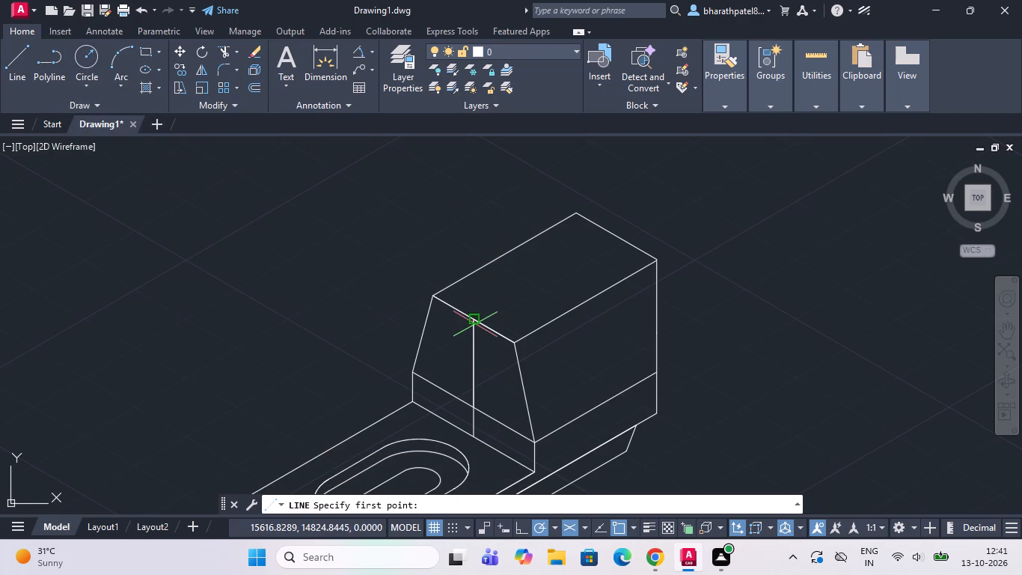
pyautogui.moveTo(474, 315); pyautogui.dragTo(637, 216)
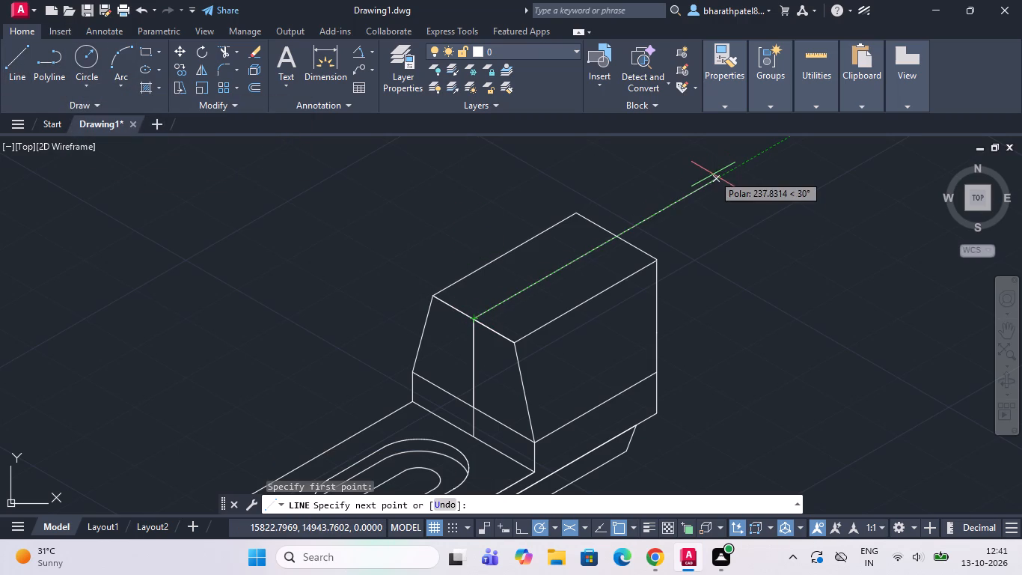
pyautogui.click(713, 174)
pyautogui.press('Escape')
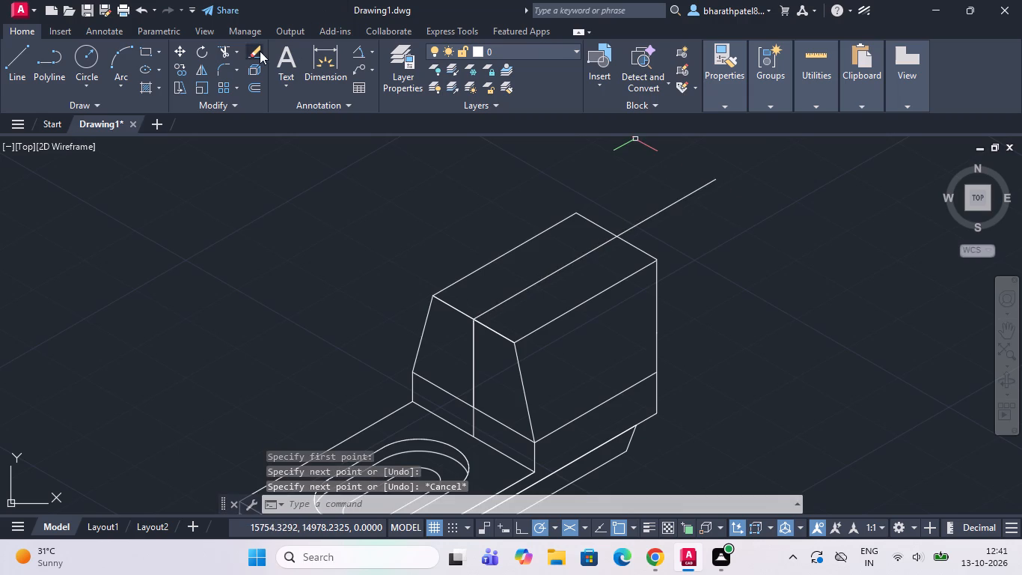
# Trim the middle 30° line's overhang beyond the block's rear top edge.
pyautogui.click(223, 48)
pyautogui.moveTo(630, 181); pyautogui.dragTo(664, 244)
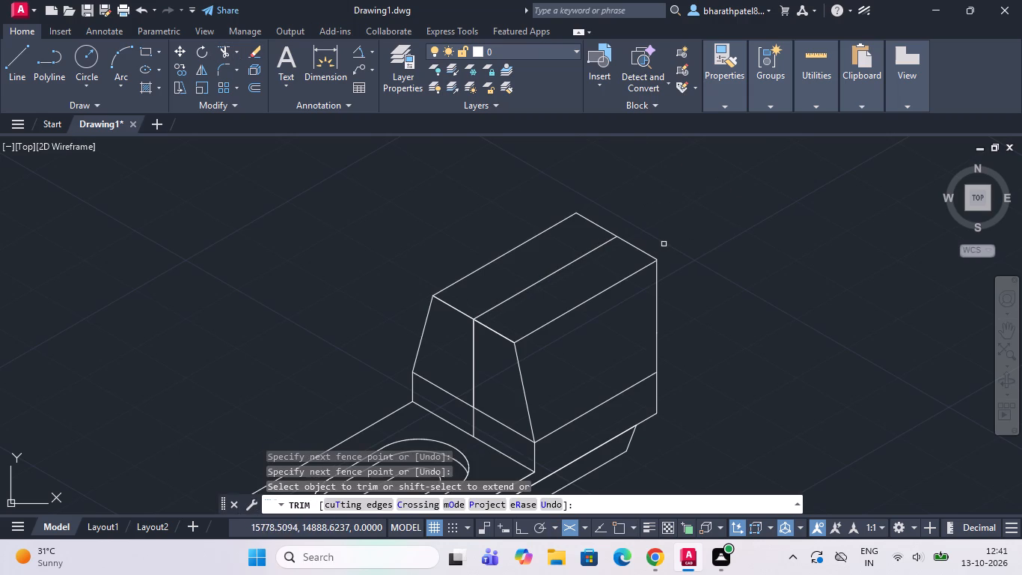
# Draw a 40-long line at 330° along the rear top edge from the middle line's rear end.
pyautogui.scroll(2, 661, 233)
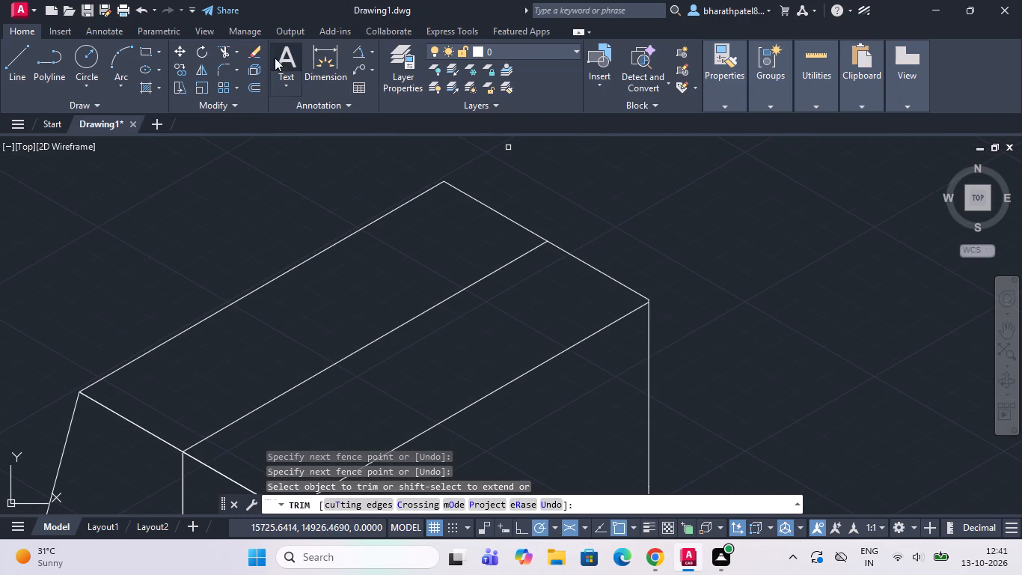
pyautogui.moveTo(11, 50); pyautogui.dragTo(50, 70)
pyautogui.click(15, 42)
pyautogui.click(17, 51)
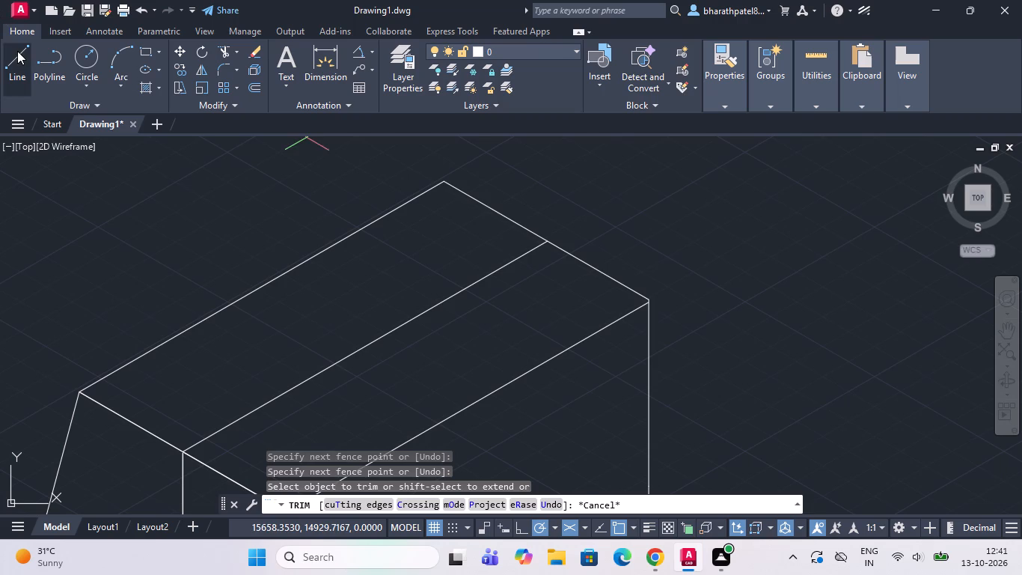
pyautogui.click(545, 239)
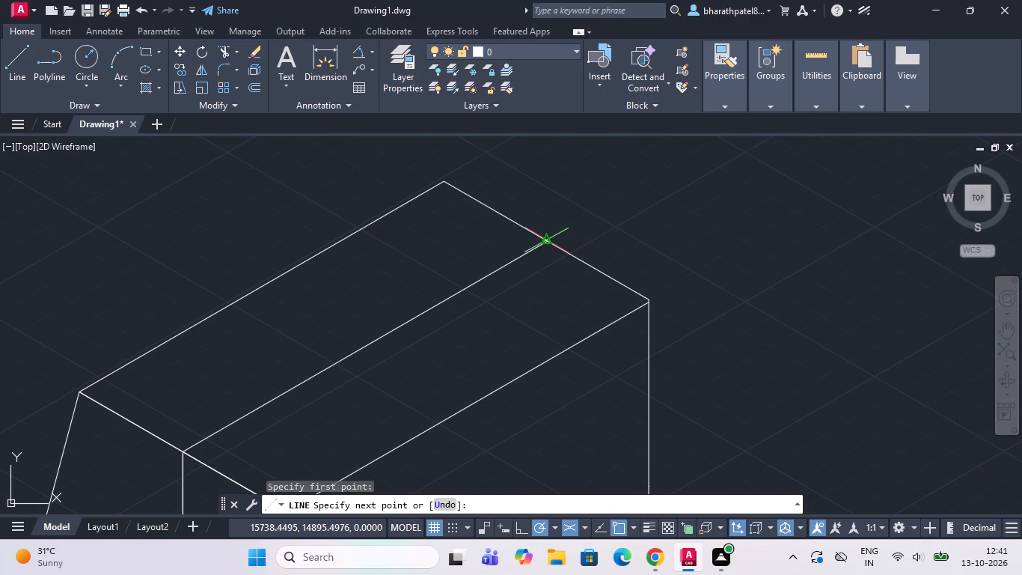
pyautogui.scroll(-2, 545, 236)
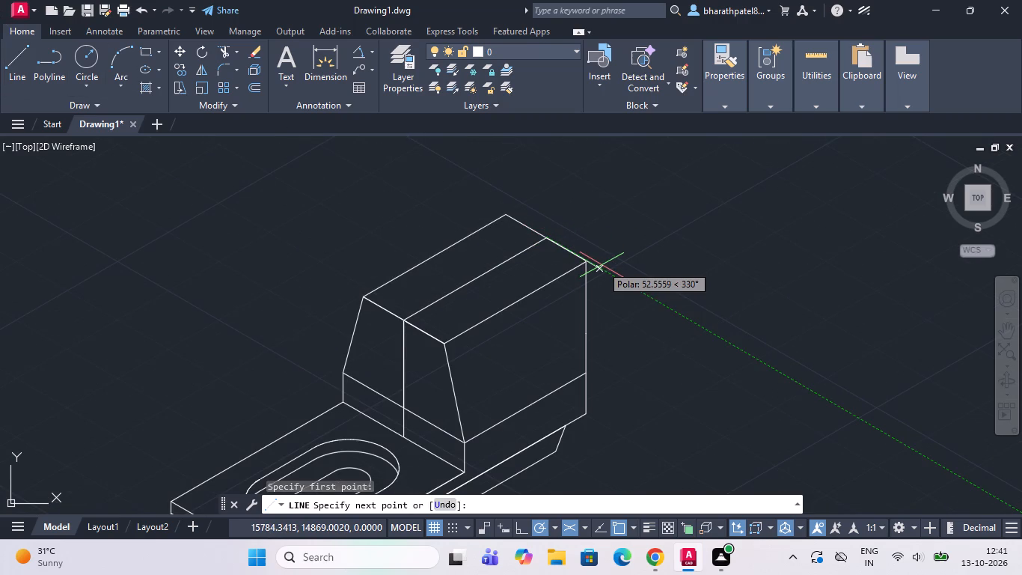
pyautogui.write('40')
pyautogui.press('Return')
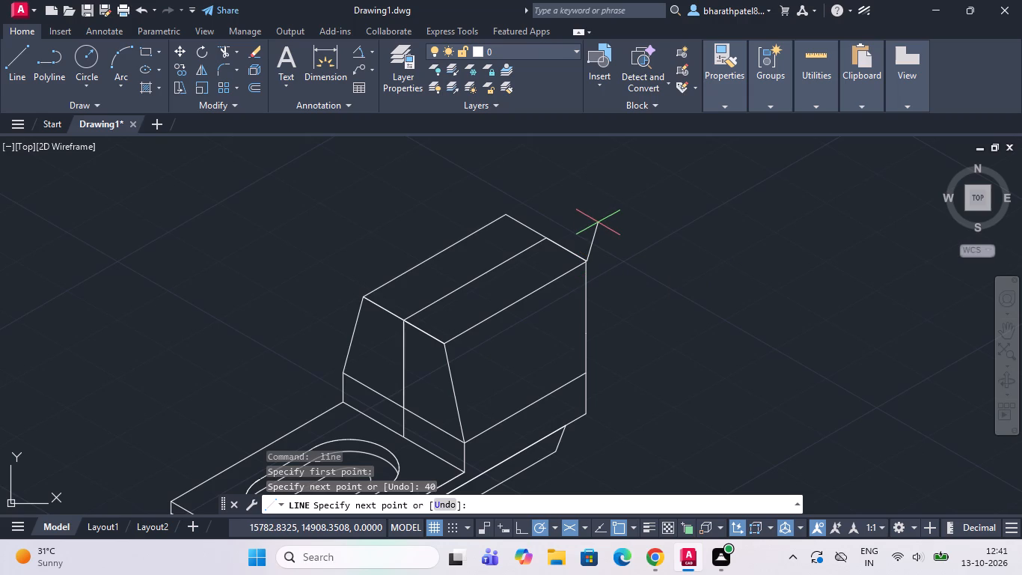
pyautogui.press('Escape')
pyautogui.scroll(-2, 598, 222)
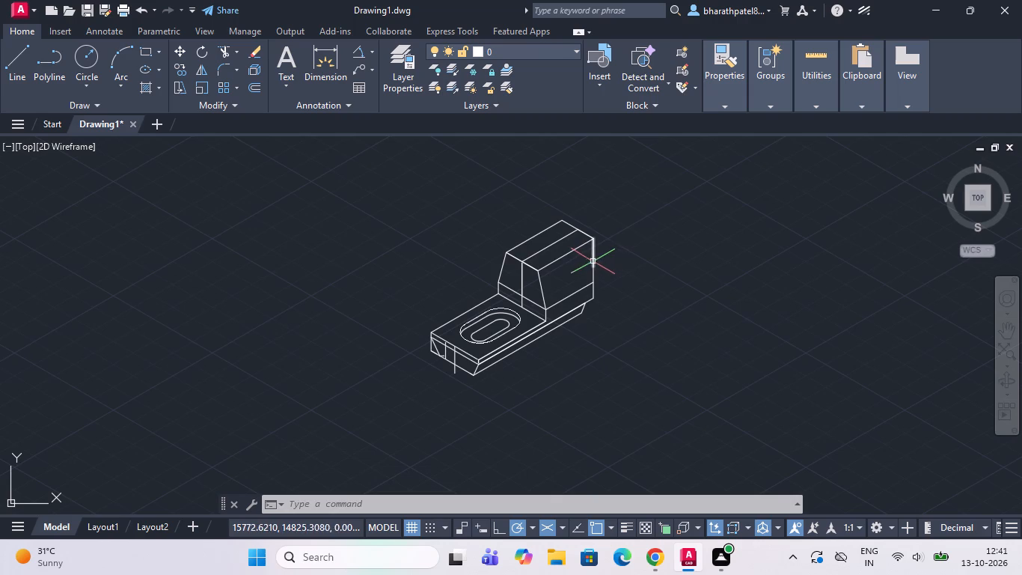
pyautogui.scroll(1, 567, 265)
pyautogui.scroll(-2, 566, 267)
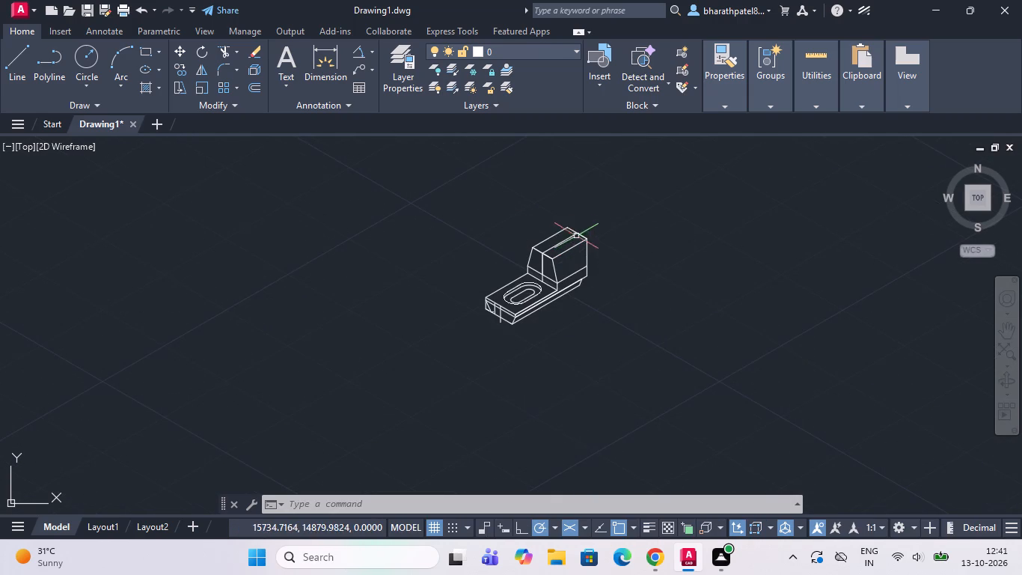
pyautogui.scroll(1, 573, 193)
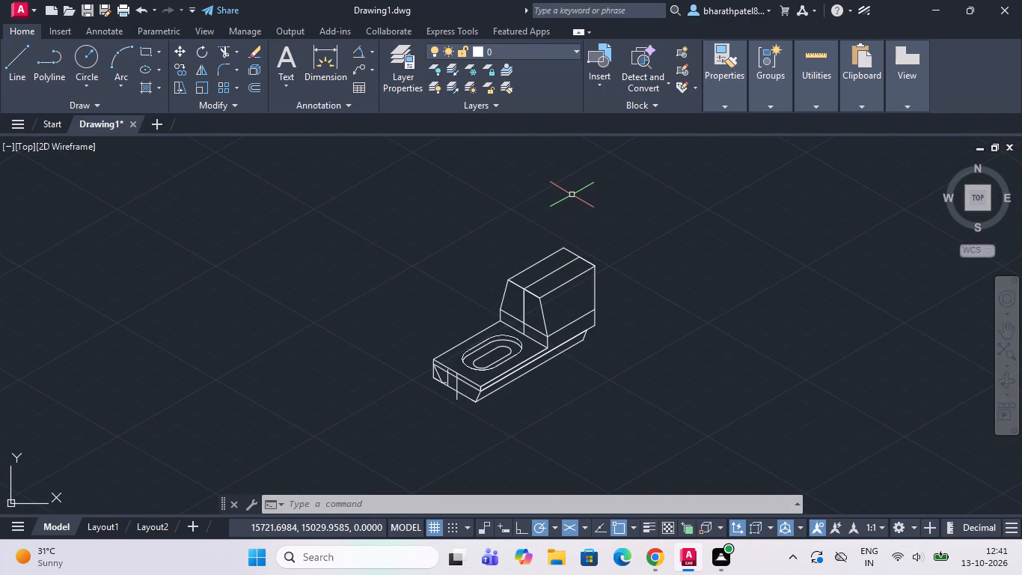
# Draw a 20-long line at 150° from the near rear top corner, continuing down to the outer vertical at the lower 30° line's end.
pyautogui.click(10, 61)
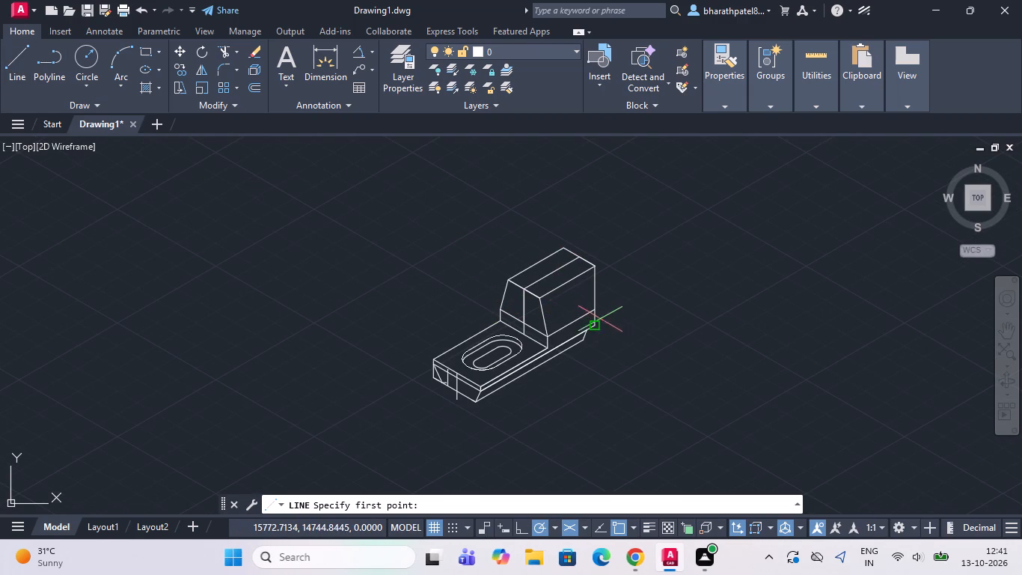
pyautogui.scroll(3, 594, 309)
pyautogui.scroll(-2, 596, 314)
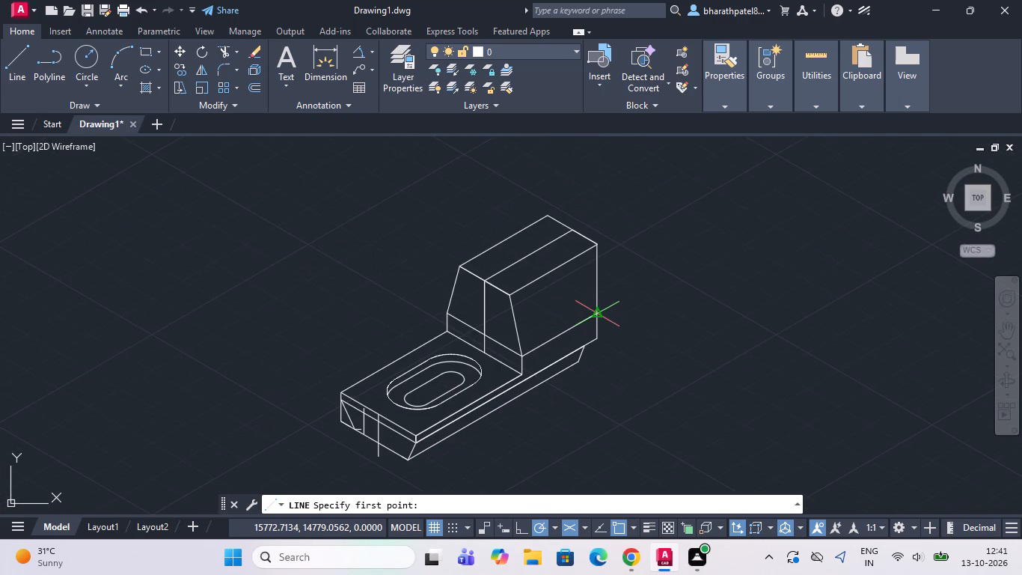
pyautogui.scroll(2, 593, 320)
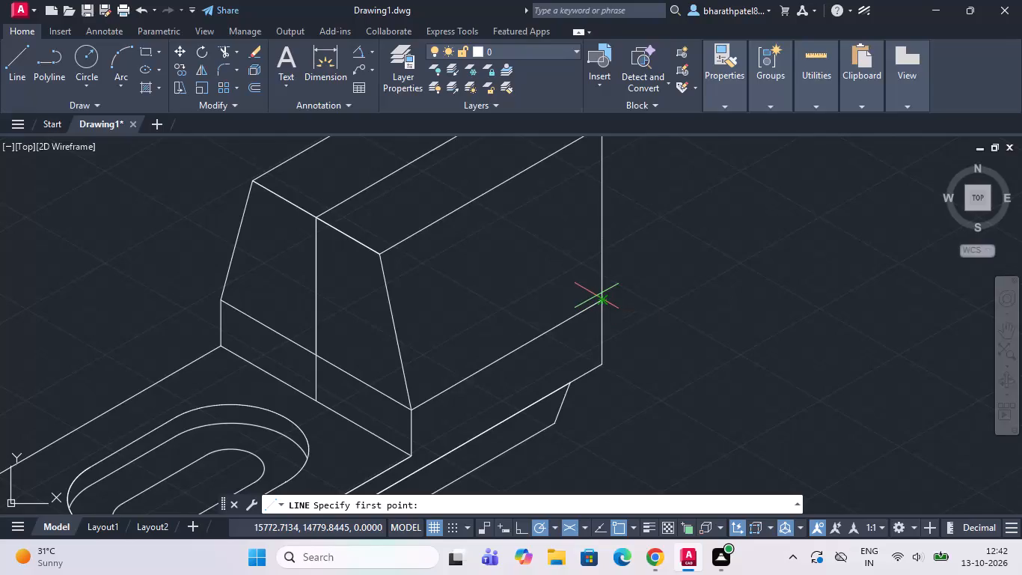
pyautogui.scroll(-2, 596, 300)
pyautogui.moveTo(17, 50); pyautogui.dragTo(47, 65)
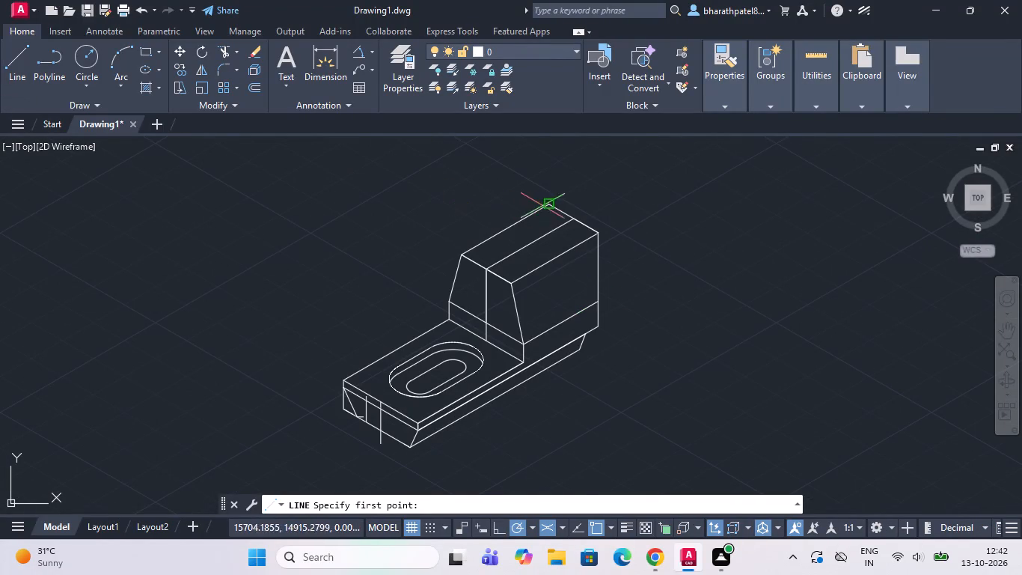
pyautogui.scroll(2, 545, 211)
pyautogui.moveTo(678, 272); pyautogui.dragTo(670, 269)
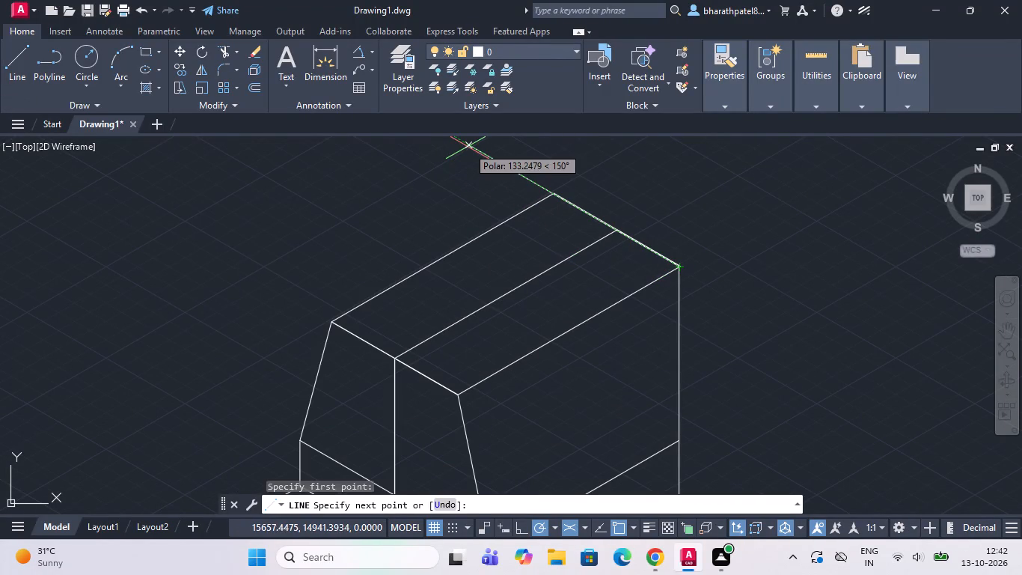
pyautogui.write('20')
pyautogui.press('Return')
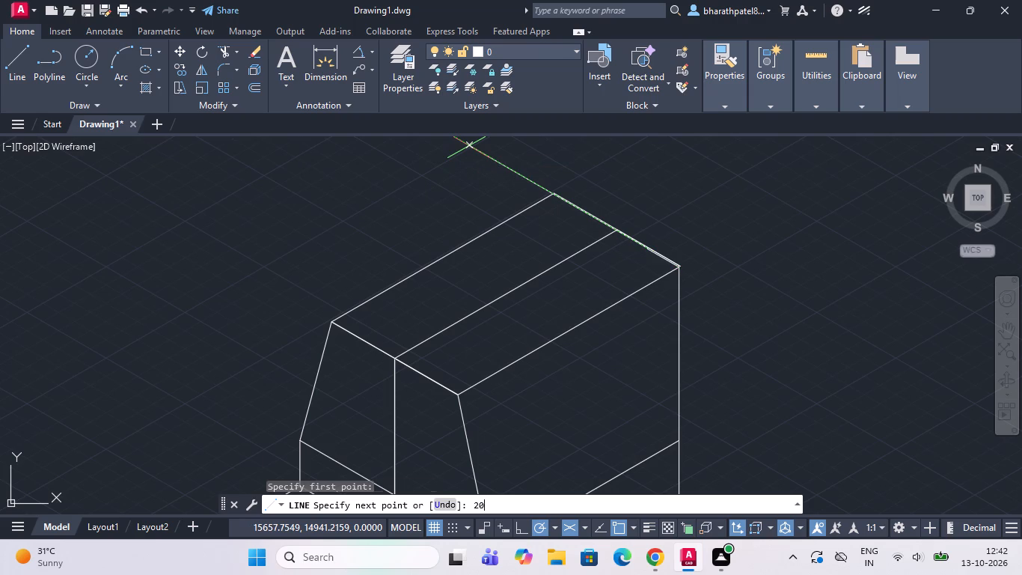
pyautogui.scroll(2, 712, 454)
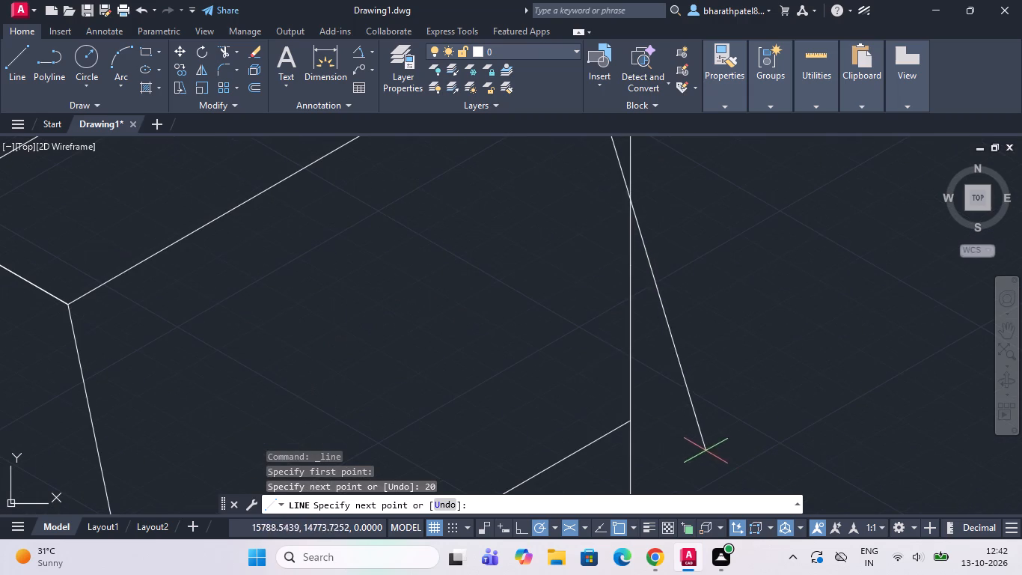
pyautogui.click(628, 421)
pyautogui.scroll(-3, 628, 413)
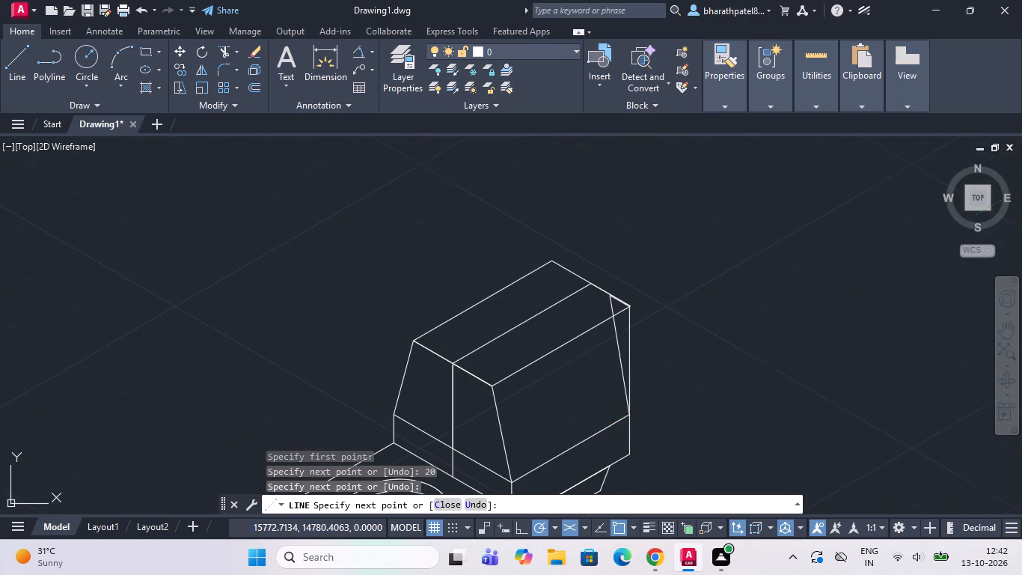
pyautogui.press('Escape')
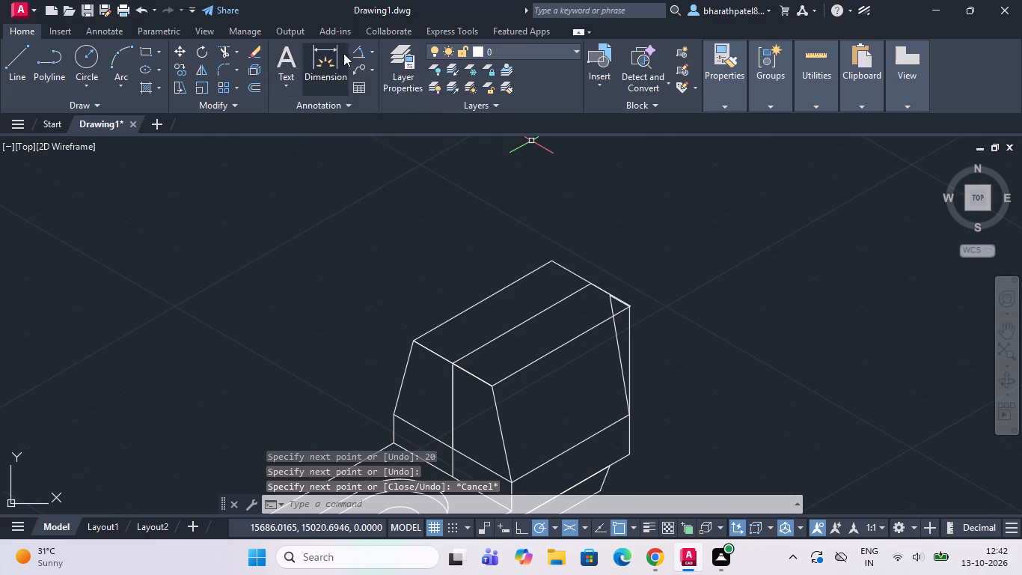
# Delete the upper segment of the block's outer rear vertical.
pyautogui.moveTo(224, 56); pyautogui.dragTo(274, 83)
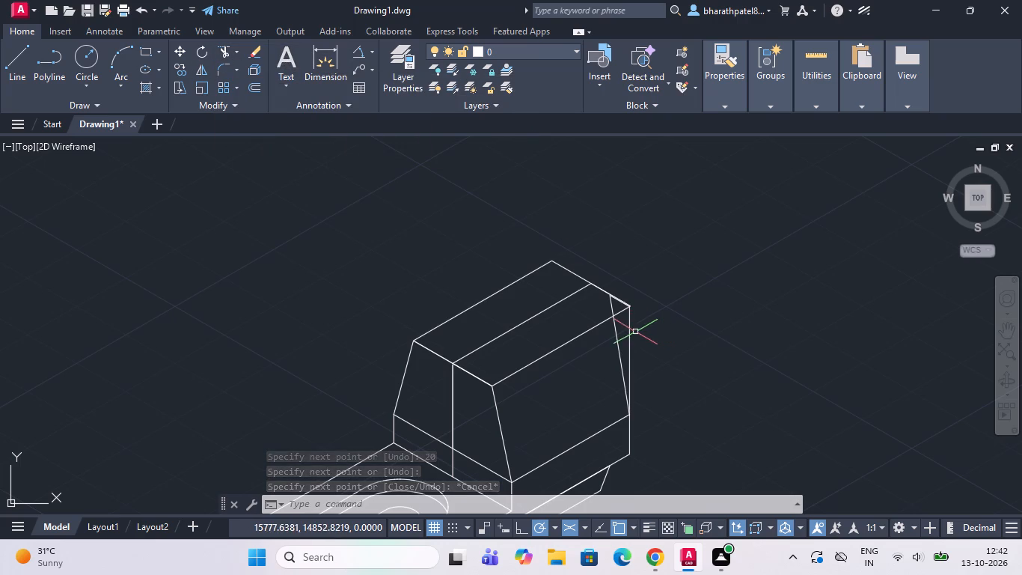
pyautogui.click(630, 327)
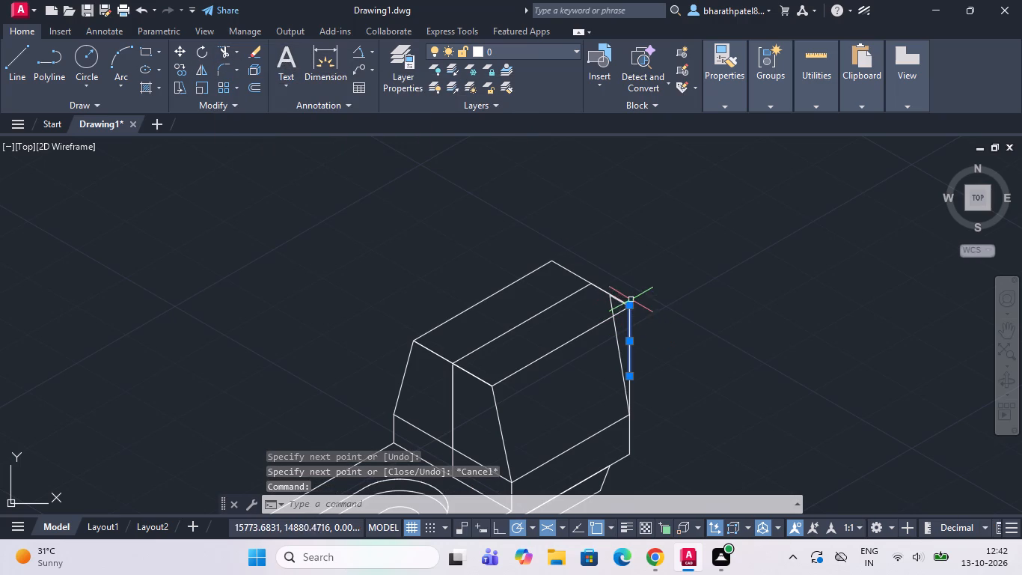
pyautogui.press('Escape')
pyautogui.moveTo(223, 46); pyautogui.dragTo(322, 92)
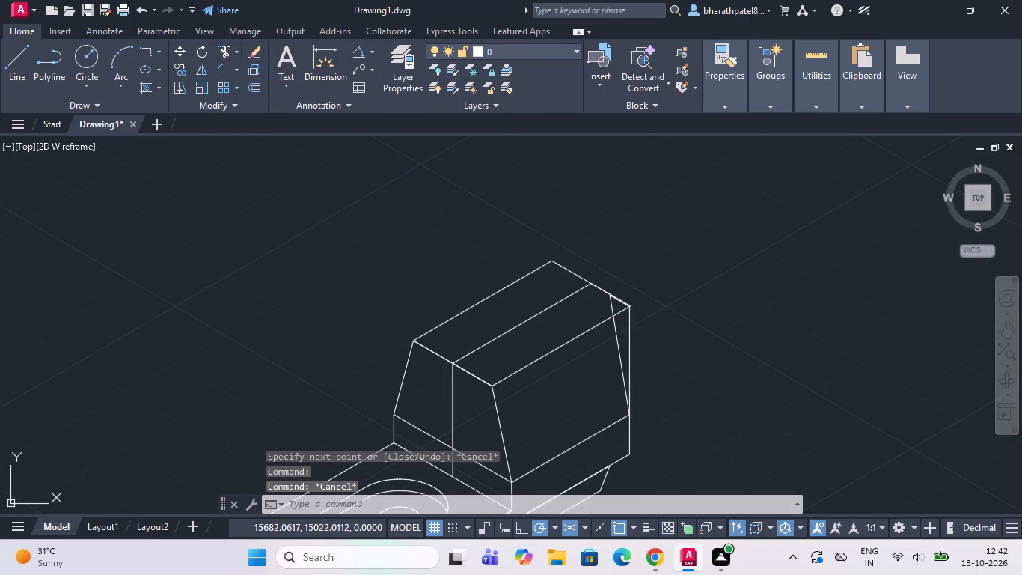
pyautogui.click(631, 325)
pyautogui.press('Delete')
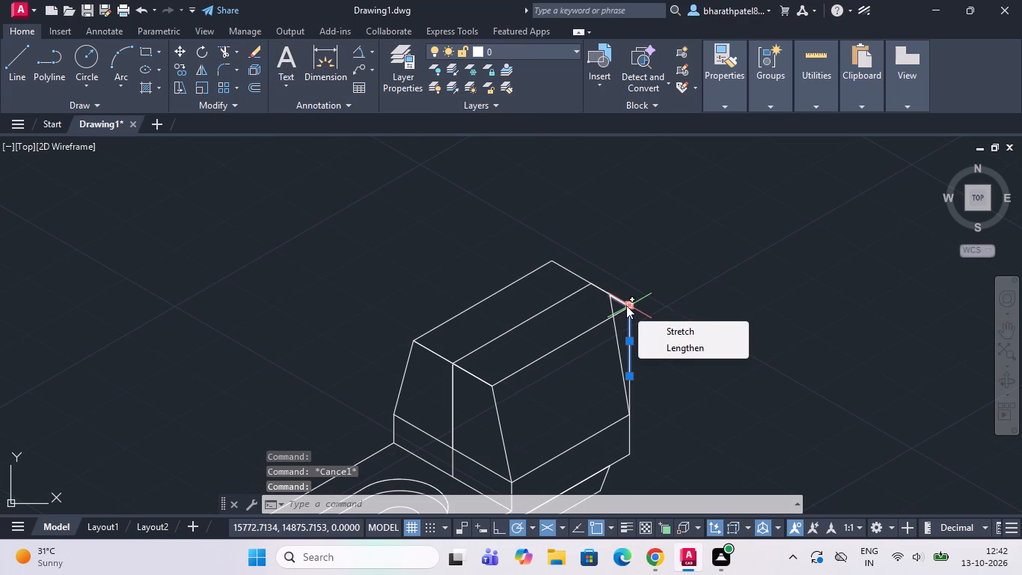
pyautogui.press('Delete')
pyautogui.press('BackSpace')
pyautogui.press('Delete')
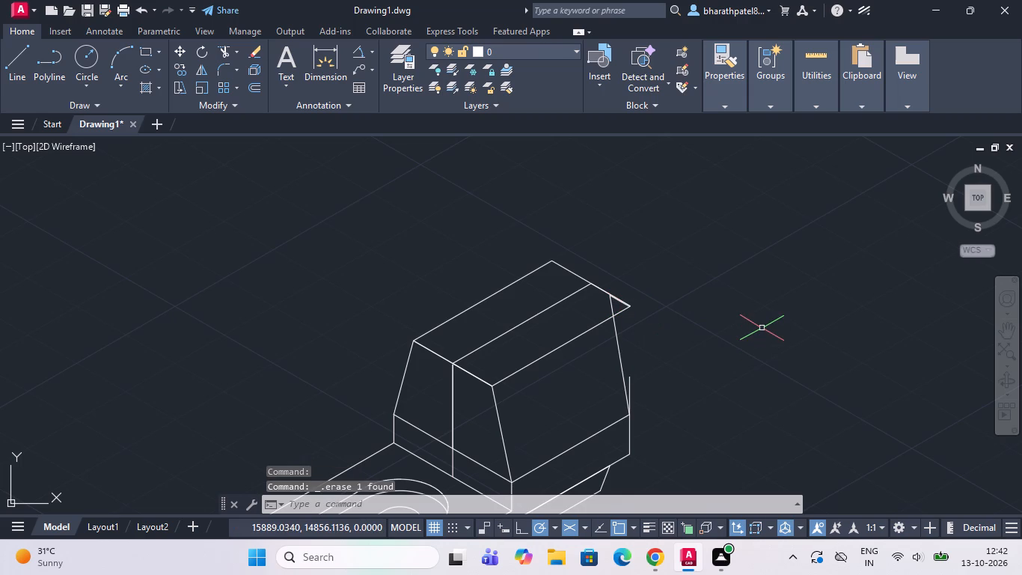
# Trim away the near half of the rear top edge and the near 30° top line.
pyautogui.tripleClick(215, 46)
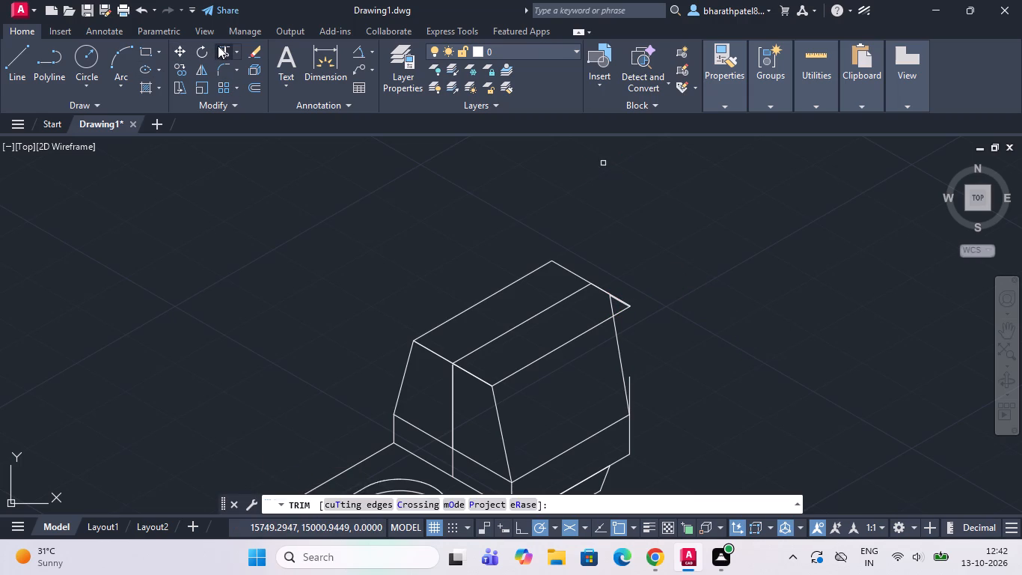
pyautogui.click(630, 306)
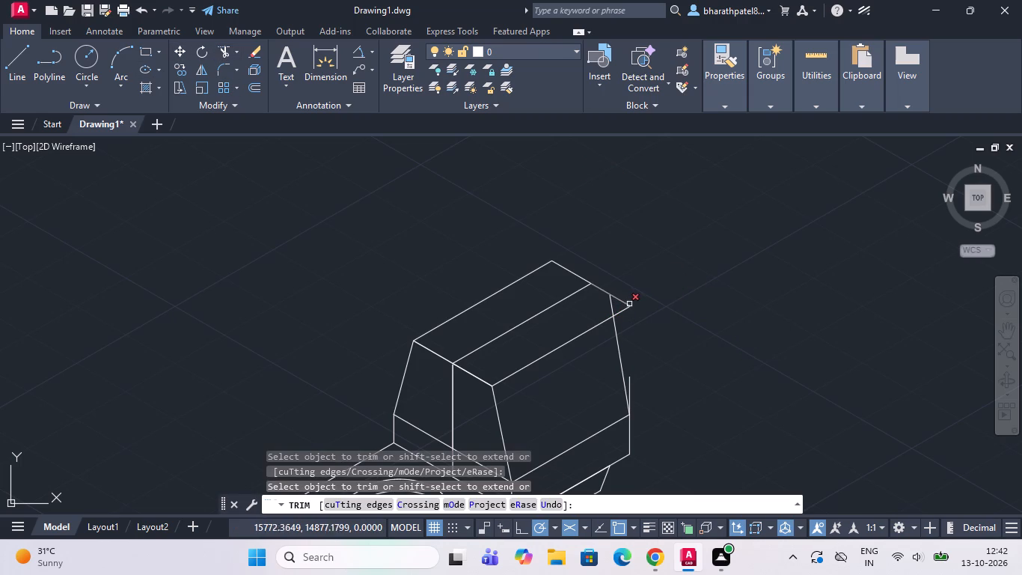
pyautogui.click(626, 301)
pyautogui.click(621, 304)
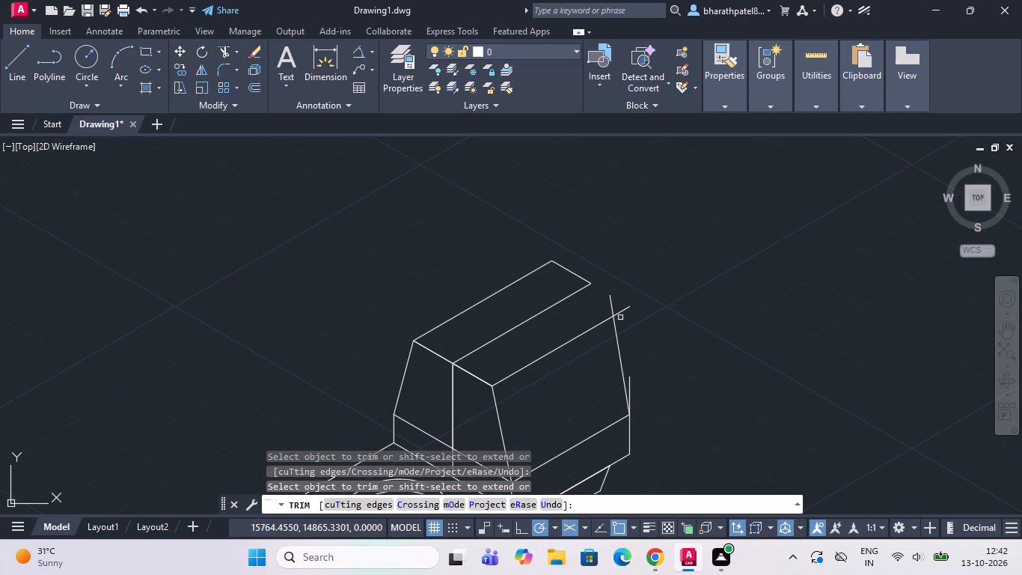
pyautogui.click(620, 312)
pyautogui.click(606, 322)
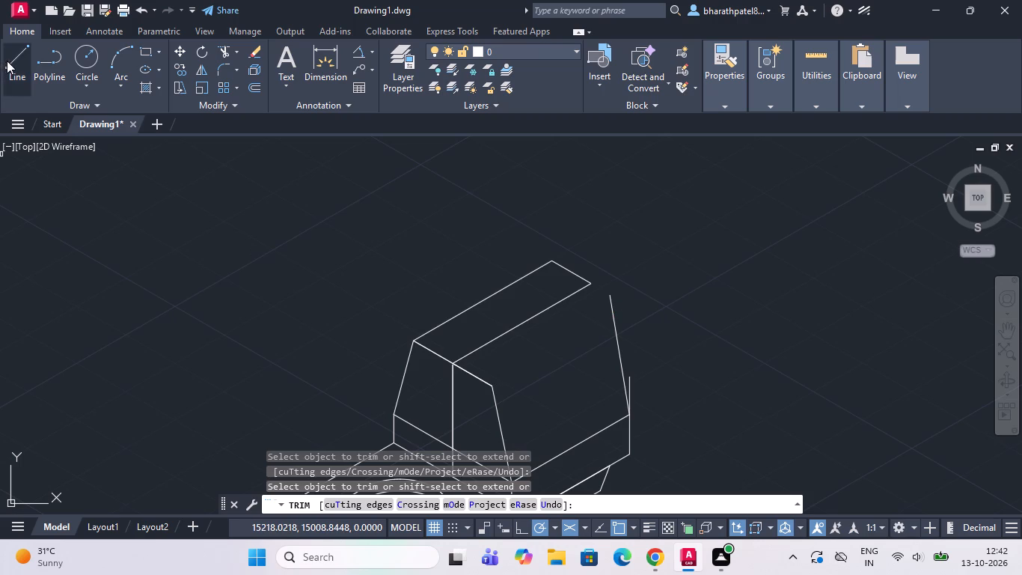
# Draw a line from the upright's near front top corner to the upper end of the rear slanted edge.
pyautogui.moveTo(7, 61); pyautogui.dragTo(40, 88)
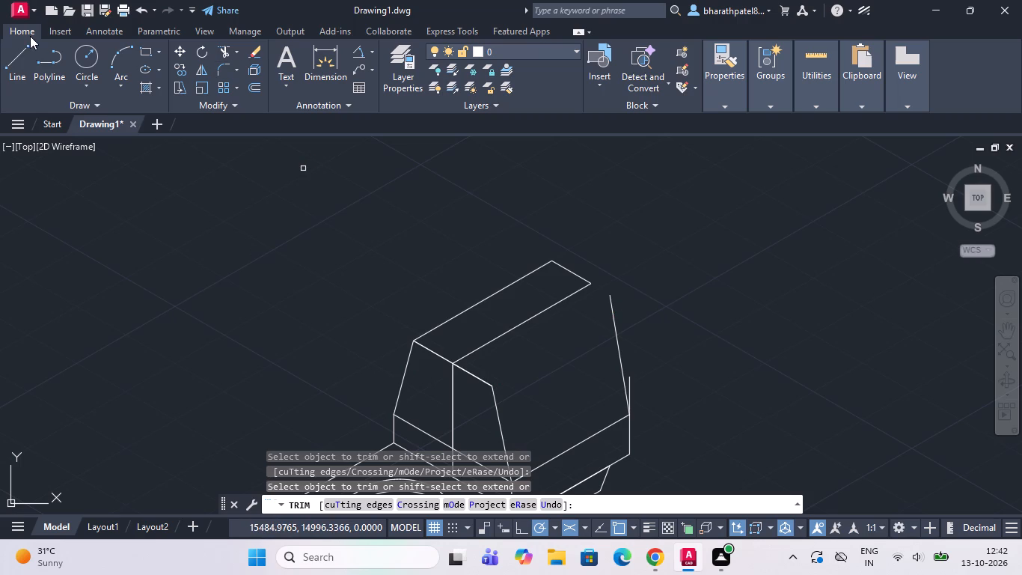
pyautogui.doubleClick(27, 52)
pyautogui.moveTo(498, 389); pyautogui.dragTo(502, 383)
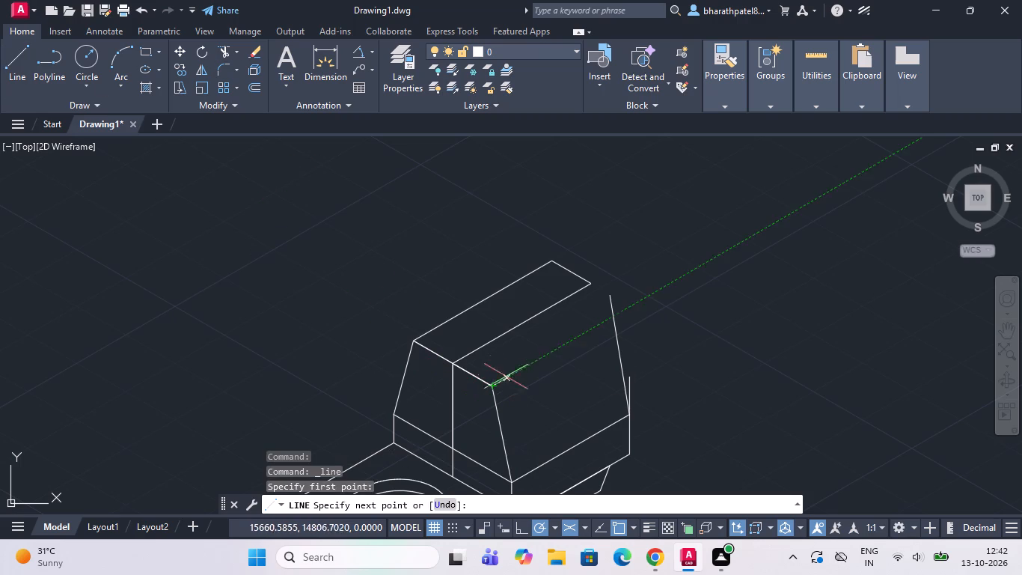
pyautogui.scroll(2, 612, 294)
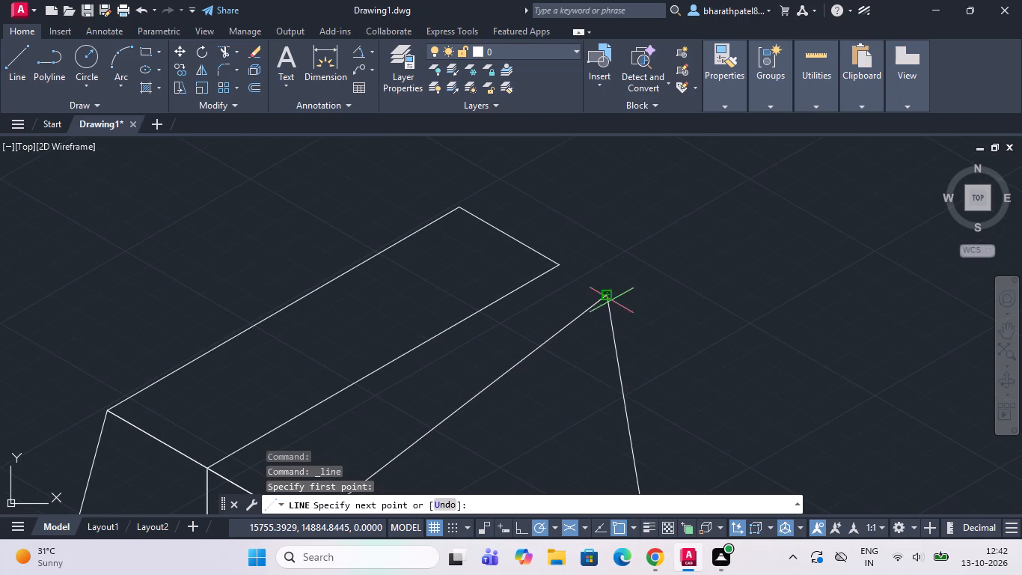
pyautogui.click(605, 296)
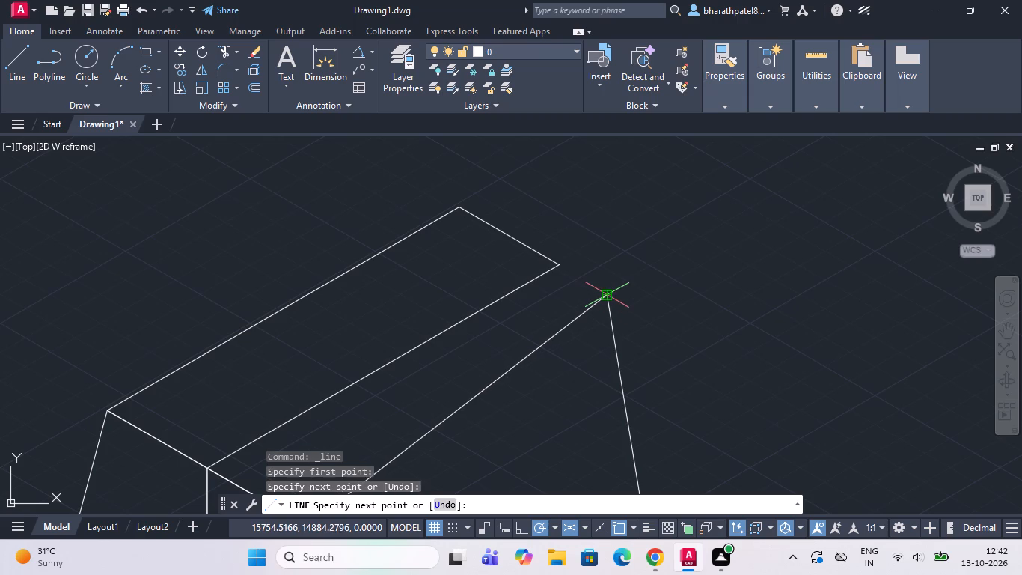
pyautogui.scroll(-2, 605, 290)
pyautogui.press('Escape')
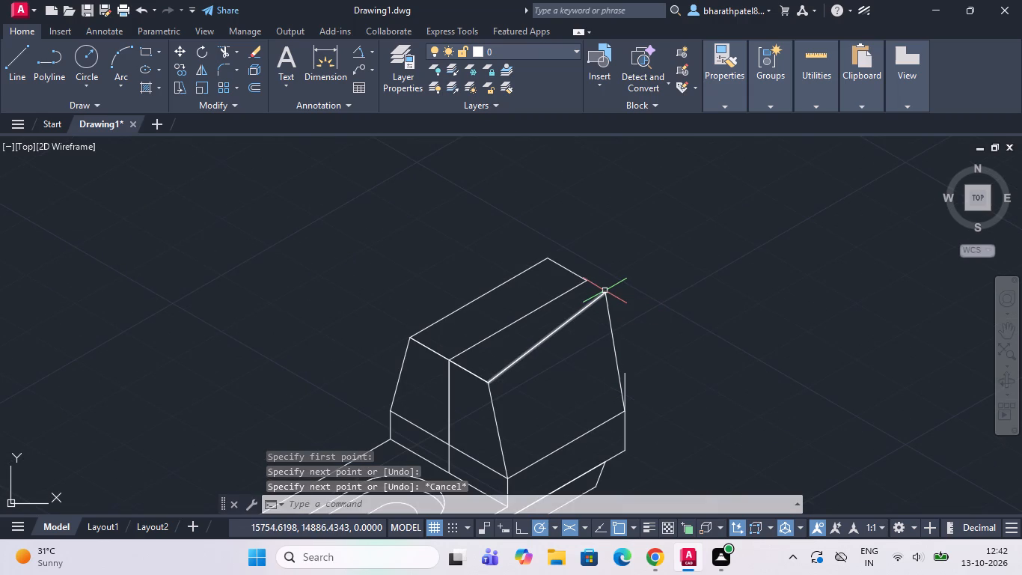
# Delete the 30° line running along the middle of the upright's top face.
pyautogui.scroll(-2, 615, 260)
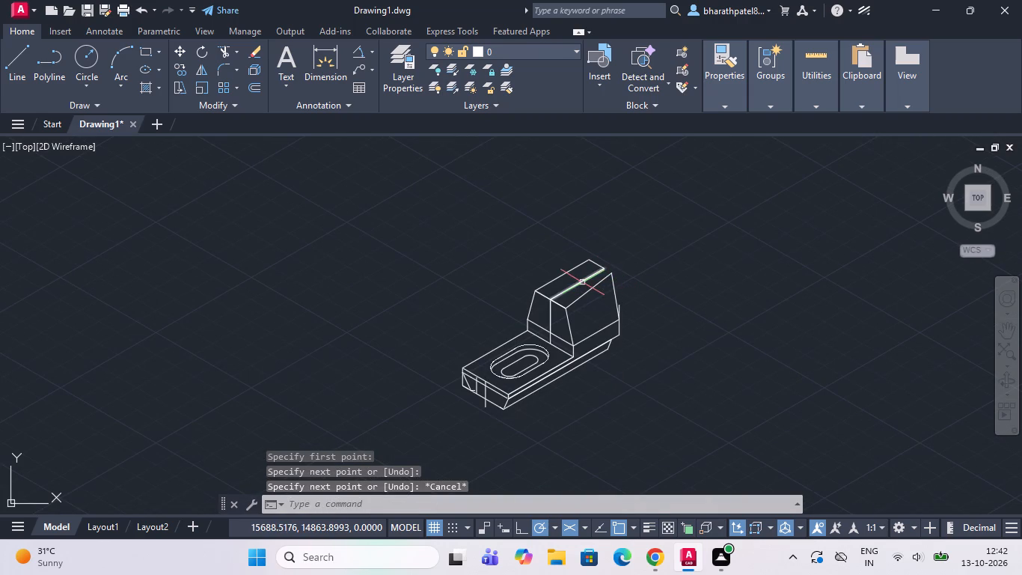
pyautogui.click(582, 282)
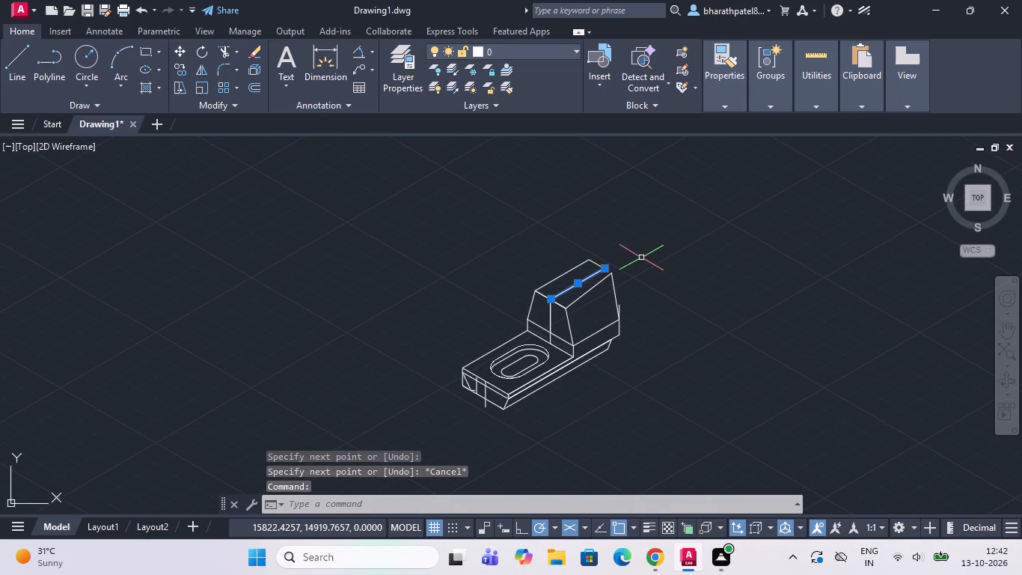
pyautogui.press('Delete')
# Trim away the leftover vertical stub above the lower end of the upright's rear slanted edge.
pyautogui.scroll(2, 646, 282)
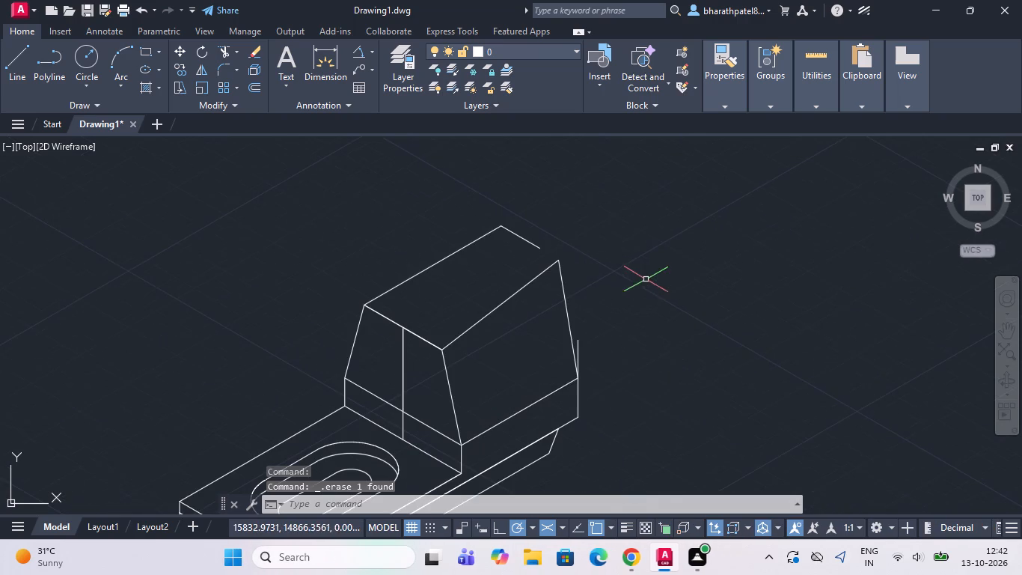
pyautogui.click(223, 50)
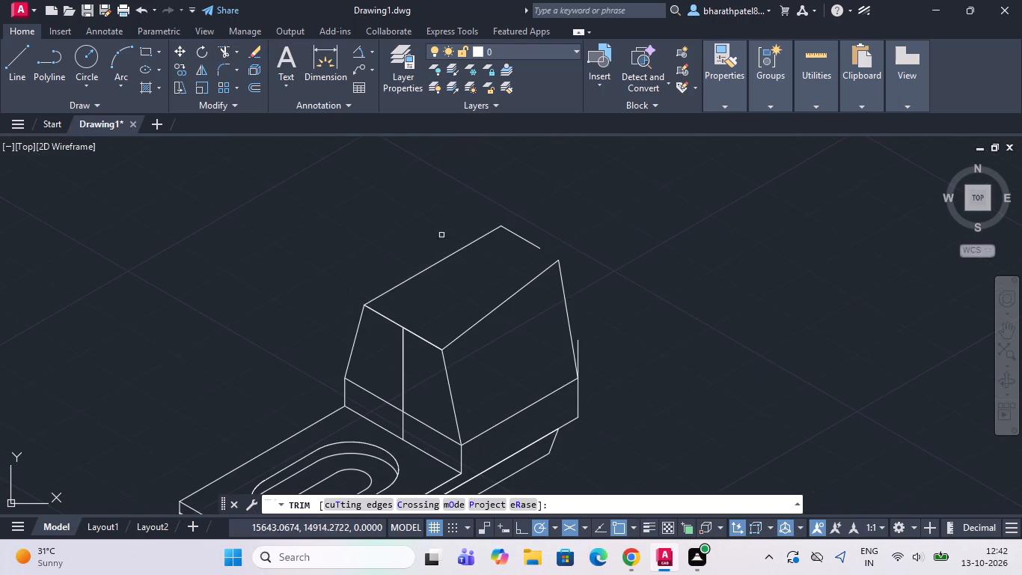
pyautogui.click(578, 351)
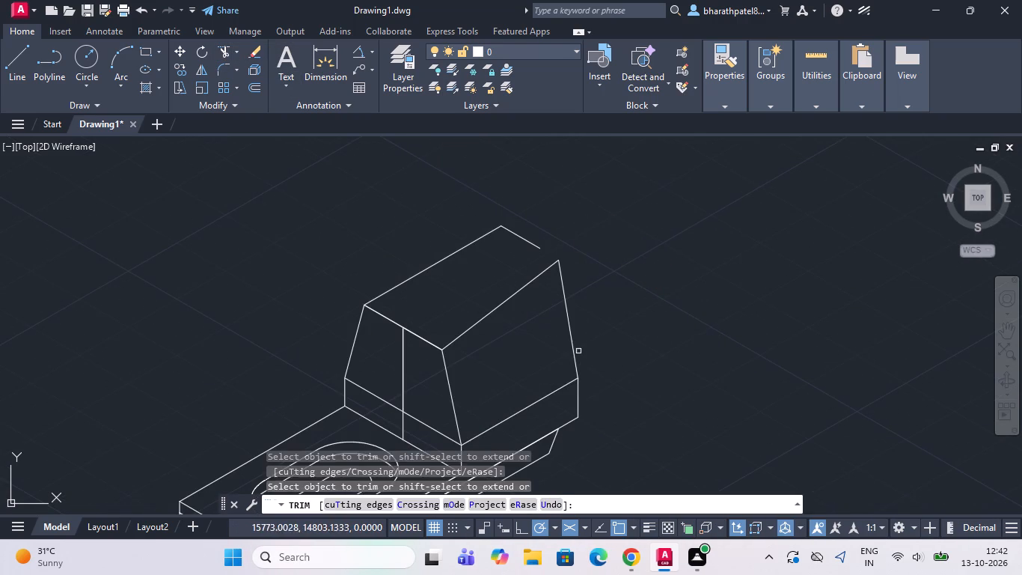
pyautogui.scroll(-3, 578, 276)
# Draw a line about 183 long at 30° from the upright's near front top corner, past the rear slanted edge.
pyautogui.click(15, 42)
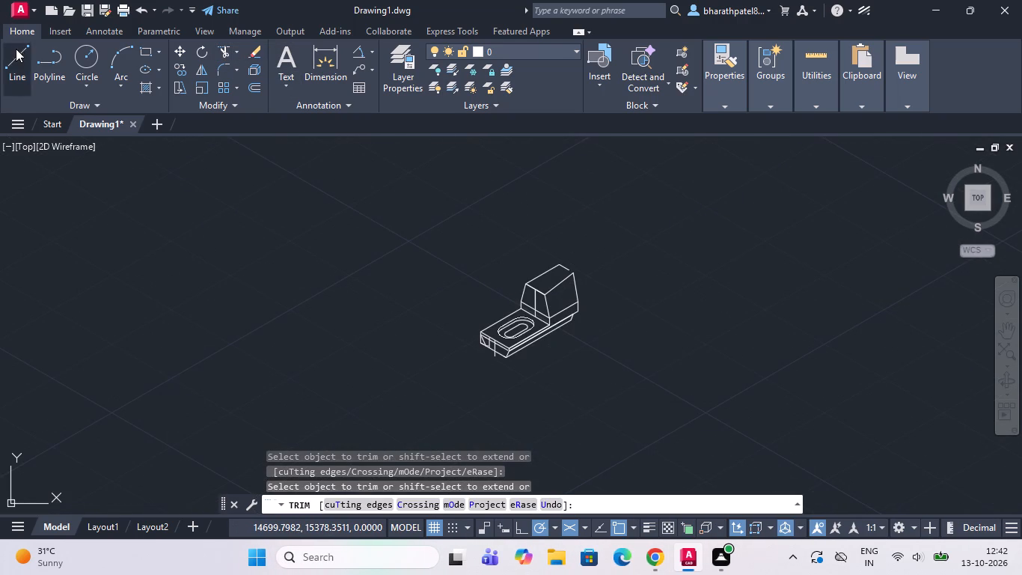
pyautogui.moveTo(19, 47); pyautogui.dragTo(27, 42)
pyautogui.scroll(2, 631, 293)
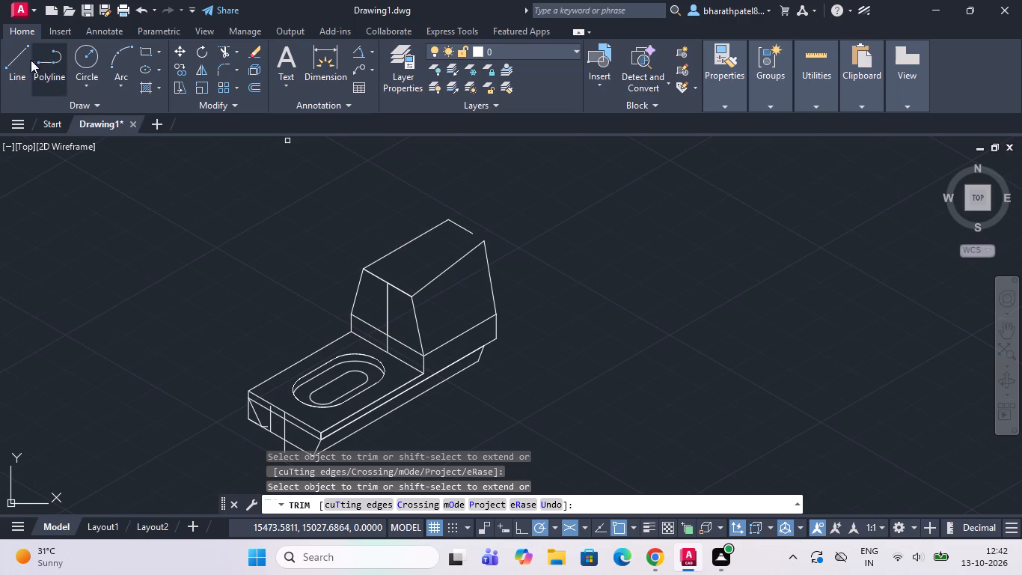
pyautogui.click(13, 56)
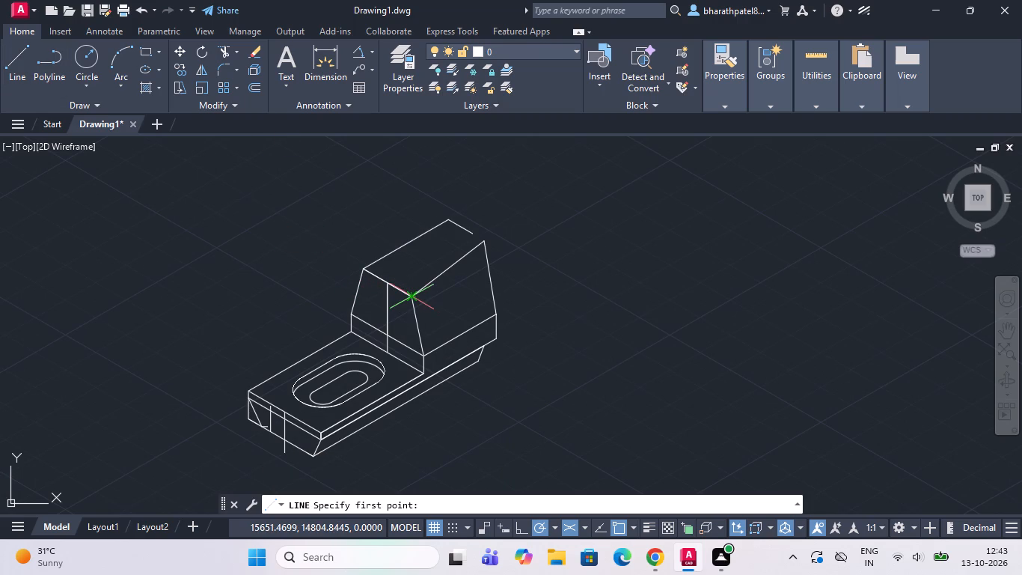
pyautogui.click(412, 296)
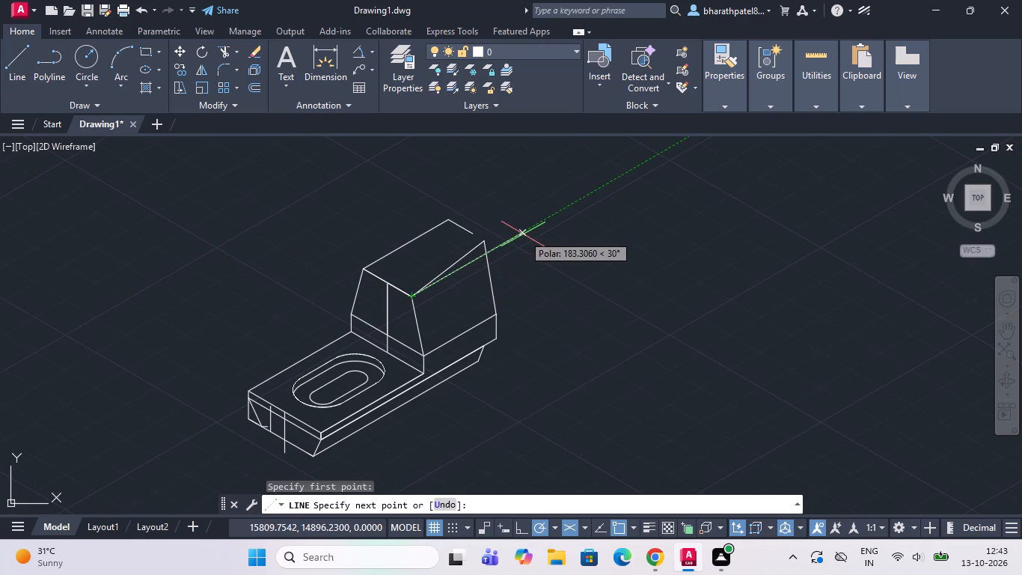
pyautogui.click(524, 236)
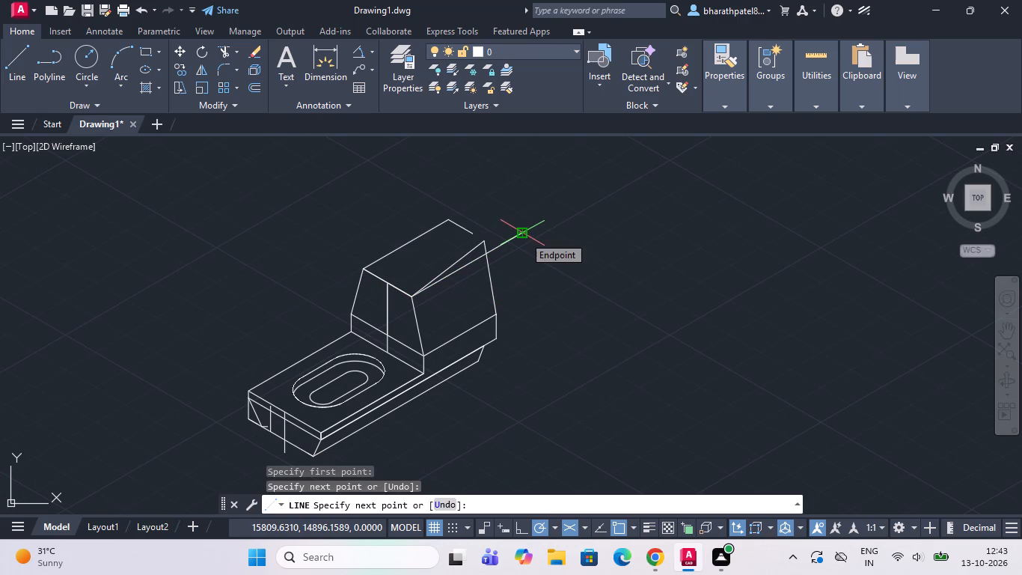
pyautogui.press('Escape')
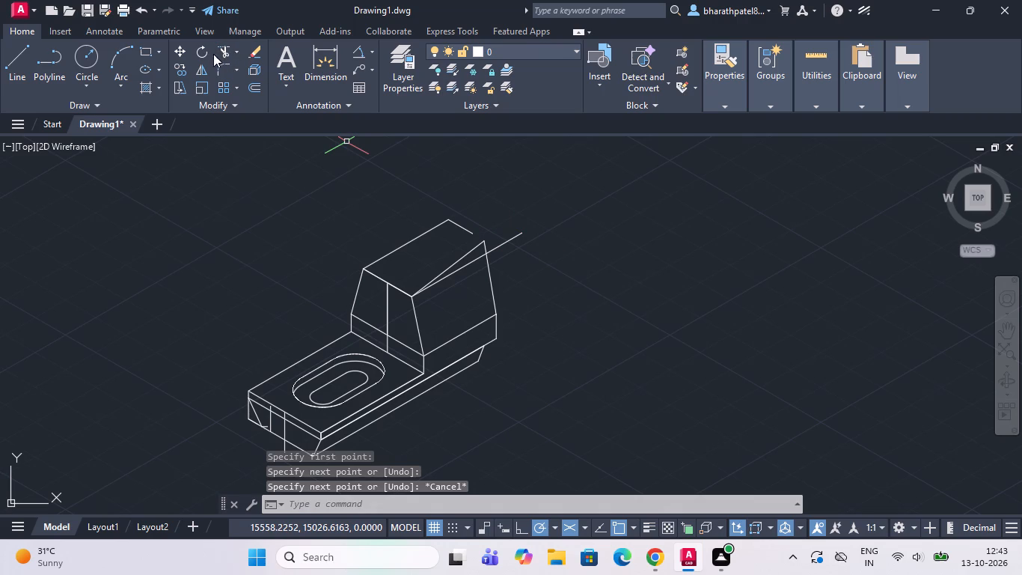
# Trim away the steeper old top line, the rear slanted edge's tip above the new 30° line, and that line's rear overhang.
pyautogui.moveTo(224, 52); pyautogui.dragTo(233, 52)
pyautogui.scroll(3, 447, 246)
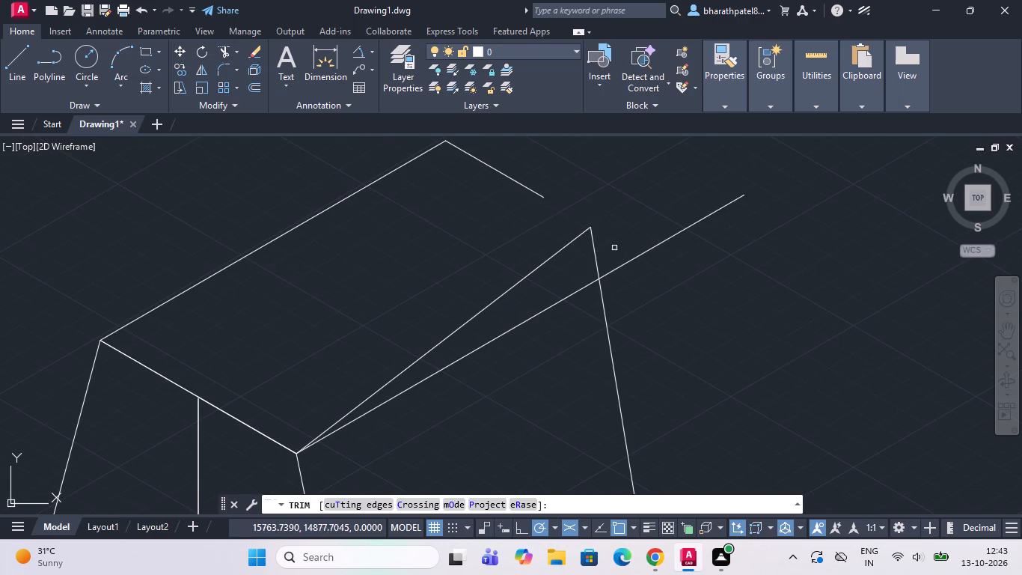
pyautogui.moveTo(617, 243); pyautogui.dragTo(500, 258)
pyautogui.scroll(-3, 506, 250)
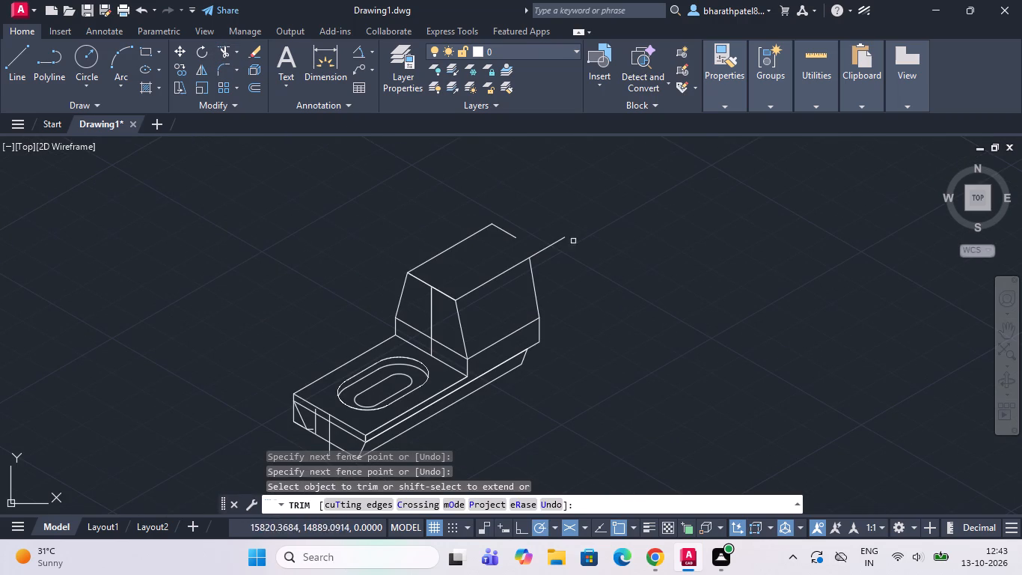
pyautogui.moveTo(539, 237); pyautogui.dragTo(566, 268)
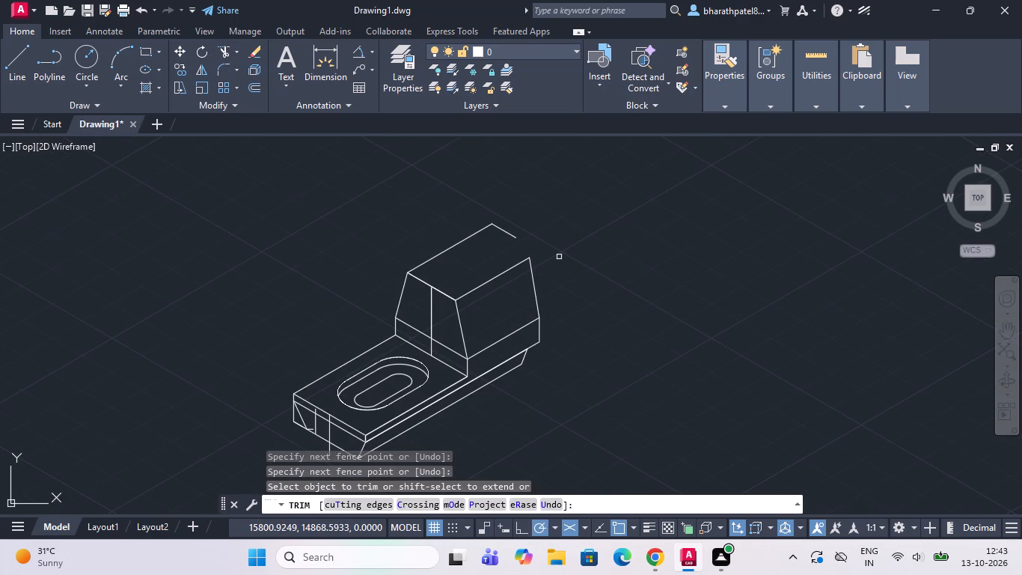
pyautogui.press('Escape')
# Draw an 80-long line at 150° from the upright's near rear top corner across to the far top edge.
pyautogui.moveTo(10, 67); pyautogui.dragTo(18, 67)
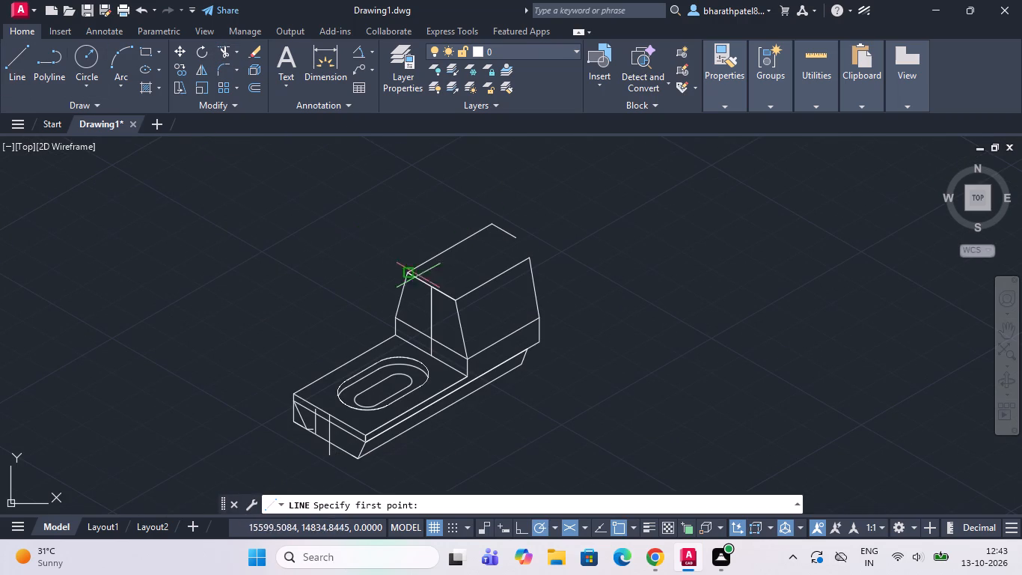
pyautogui.scroll(1, 520, 257)
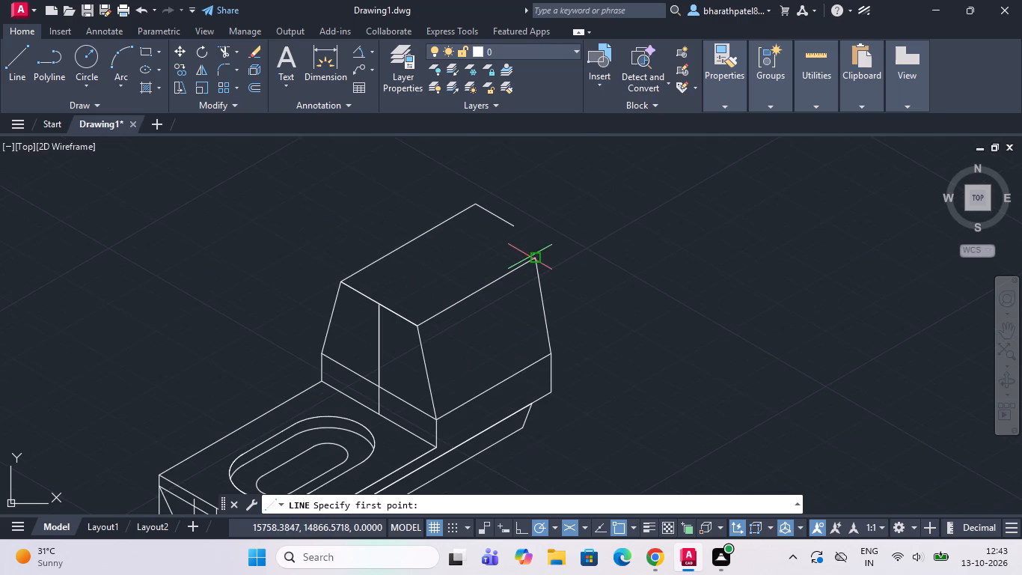
pyautogui.moveTo(532, 257); pyautogui.dragTo(498, 242)
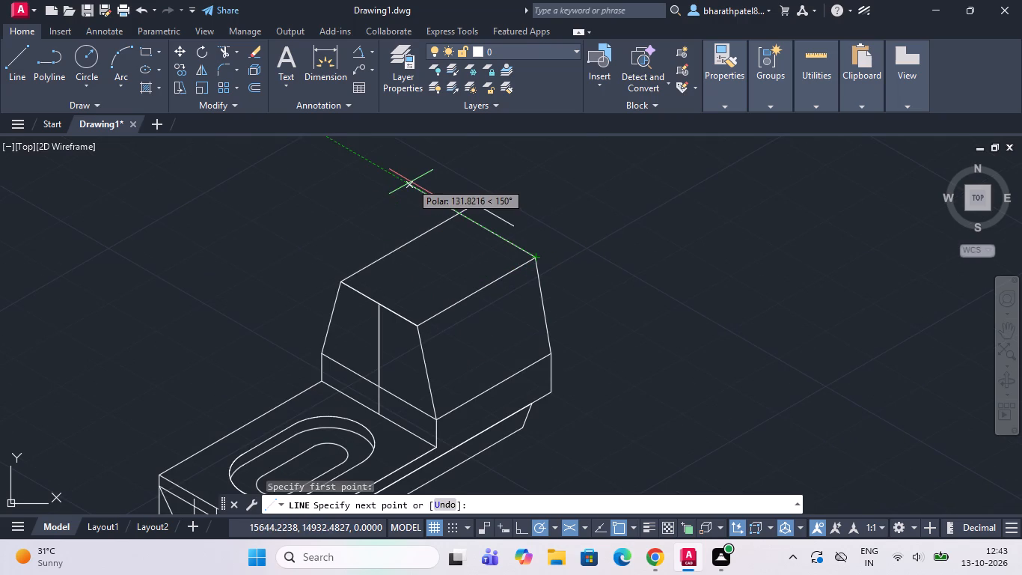
pyautogui.write('80')
pyautogui.press('Return')
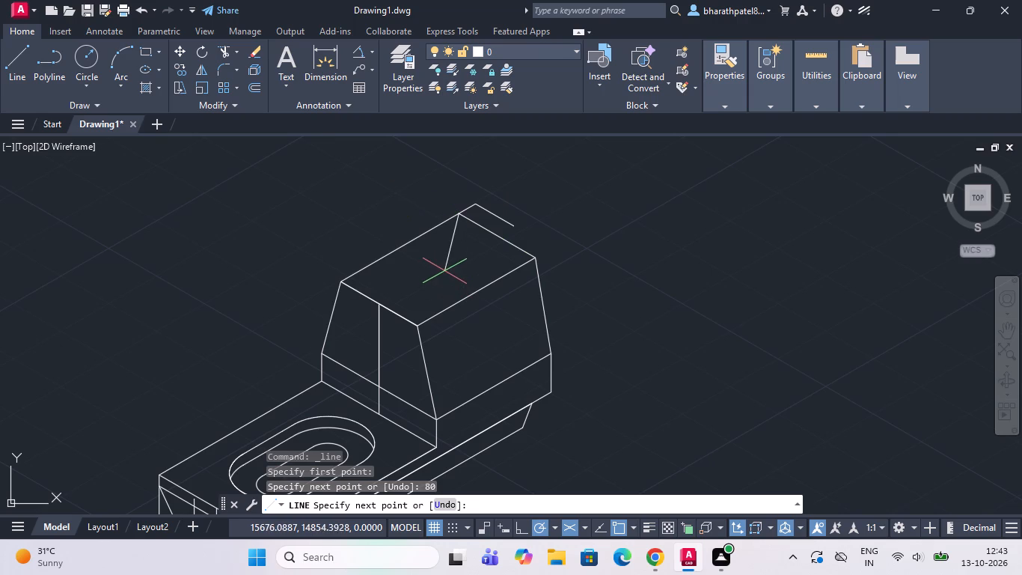
pyautogui.scroll(5, 465, 207)
pyautogui.scroll(-2, 451, 242)
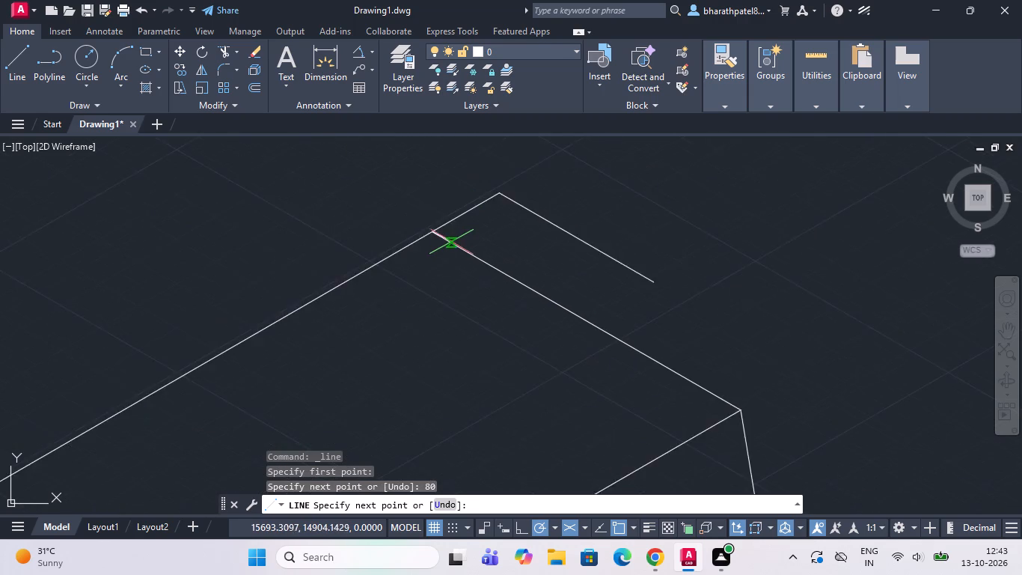
pyautogui.scroll(-3, 451, 242)
pyautogui.press('Escape')
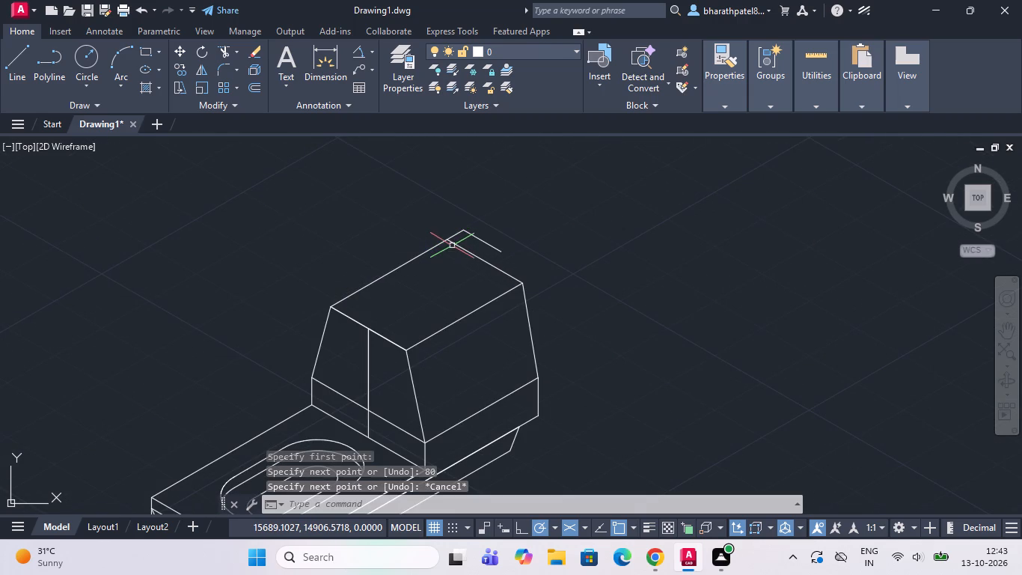
# Trim away the leftover corner lines behind the new rear top edge of the upright.
pyautogui.moveTo(219, 51); pyautogui.dragTo(226, 55)
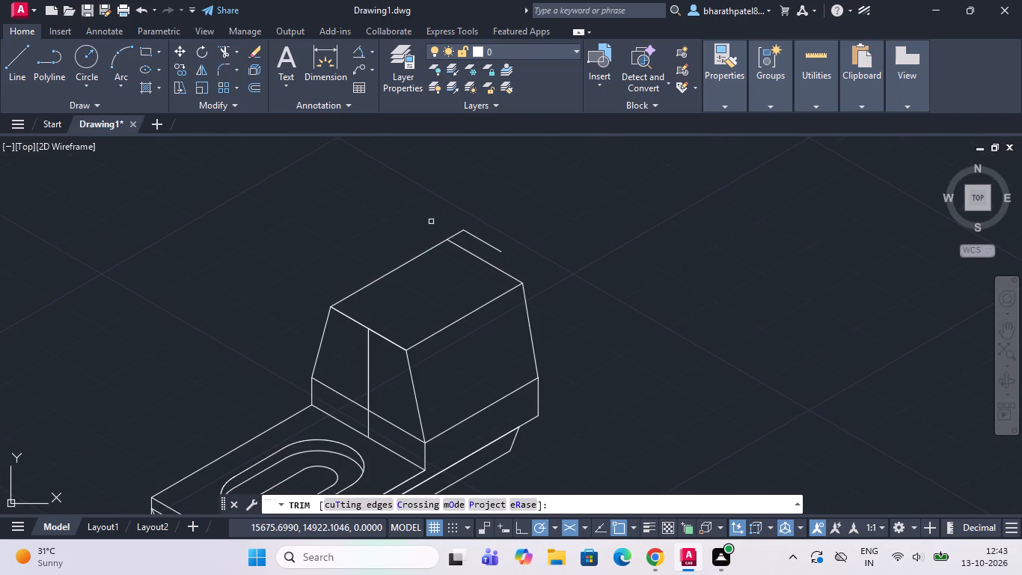
pyautogui.moveTo(432, 222); pyautogui.dragTo(490, 235)
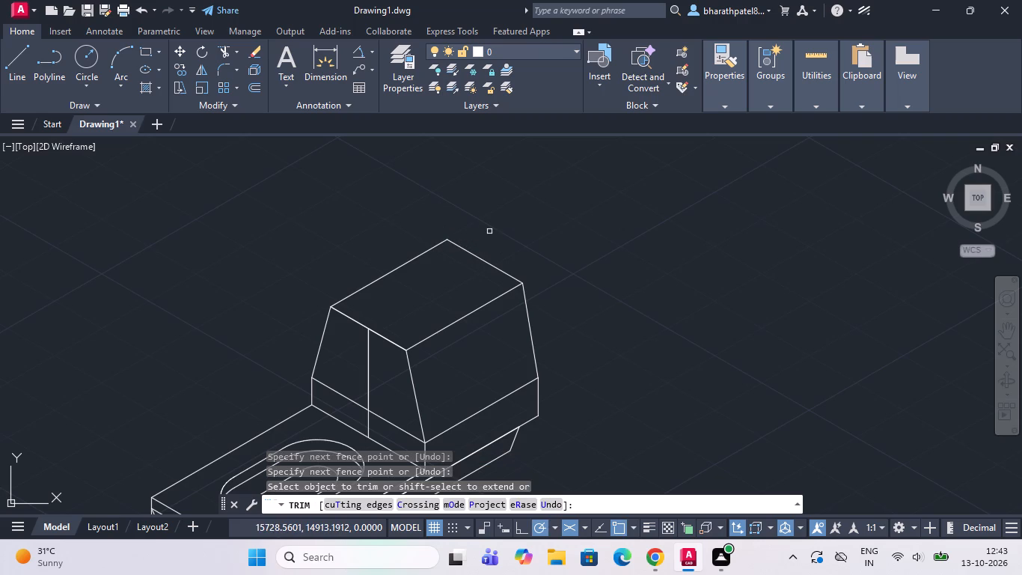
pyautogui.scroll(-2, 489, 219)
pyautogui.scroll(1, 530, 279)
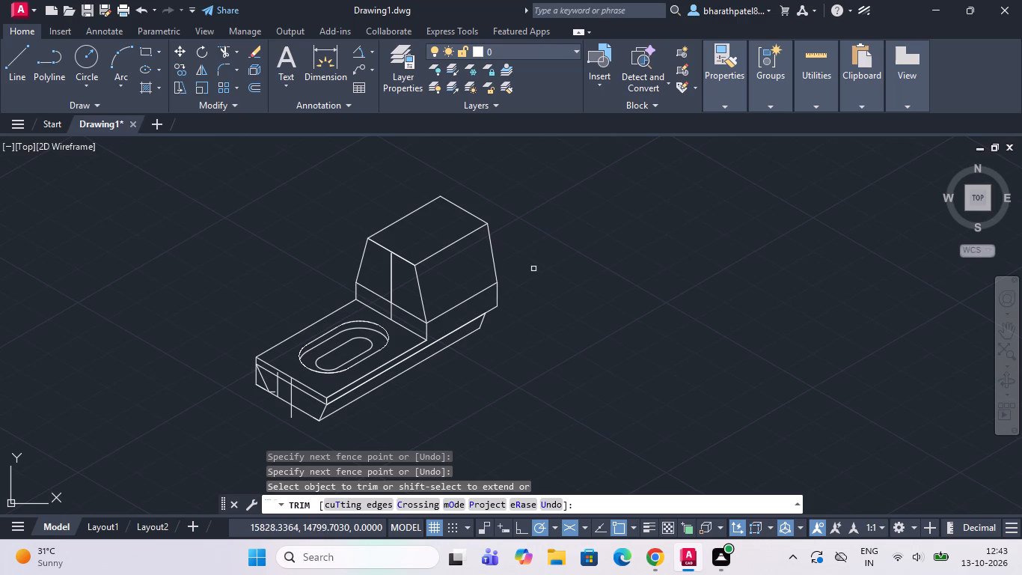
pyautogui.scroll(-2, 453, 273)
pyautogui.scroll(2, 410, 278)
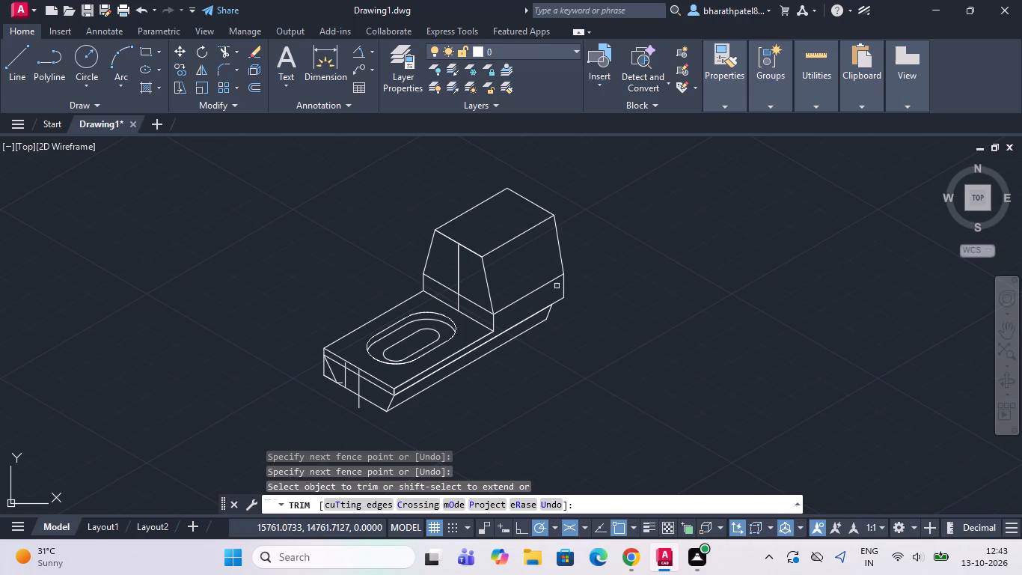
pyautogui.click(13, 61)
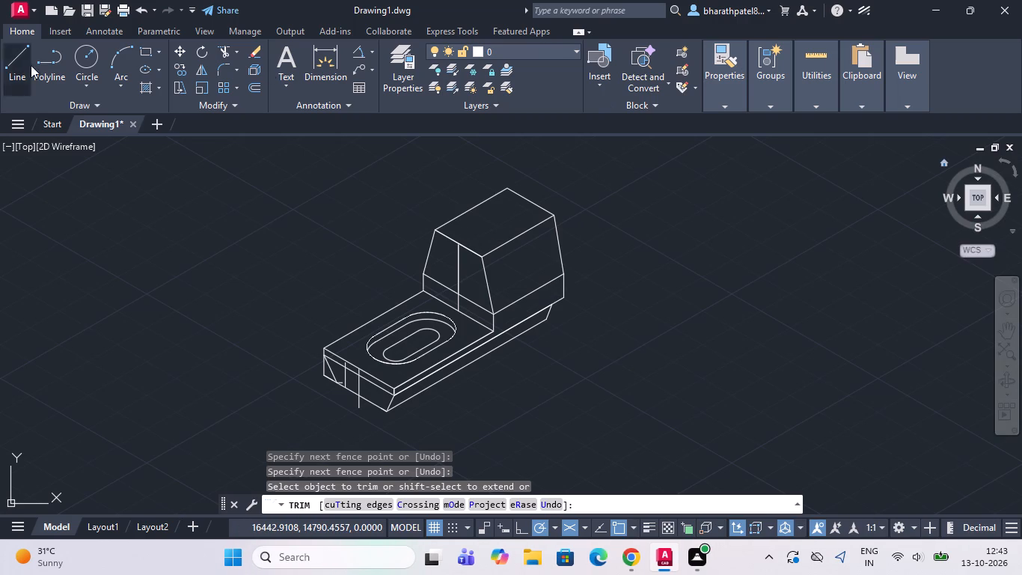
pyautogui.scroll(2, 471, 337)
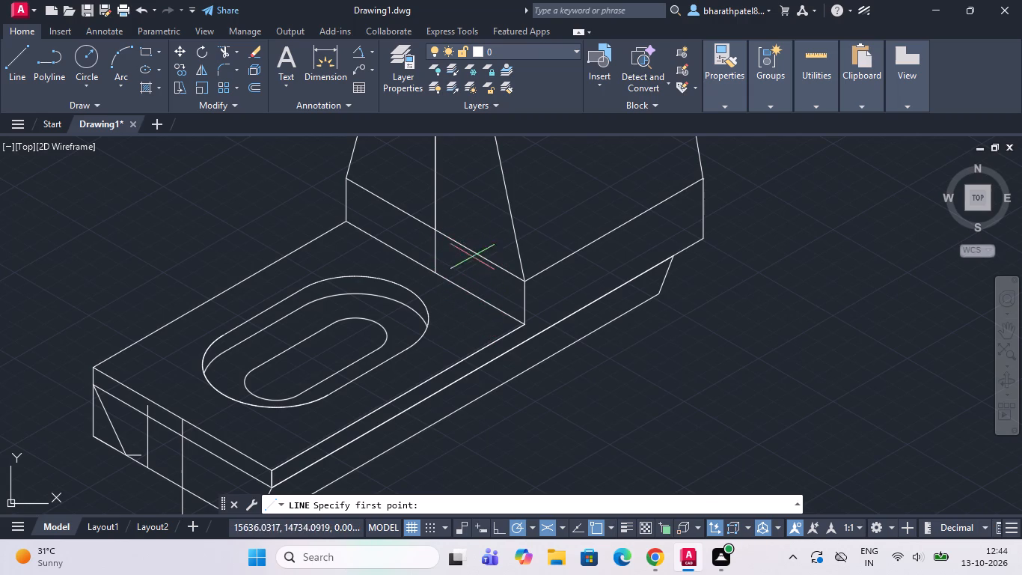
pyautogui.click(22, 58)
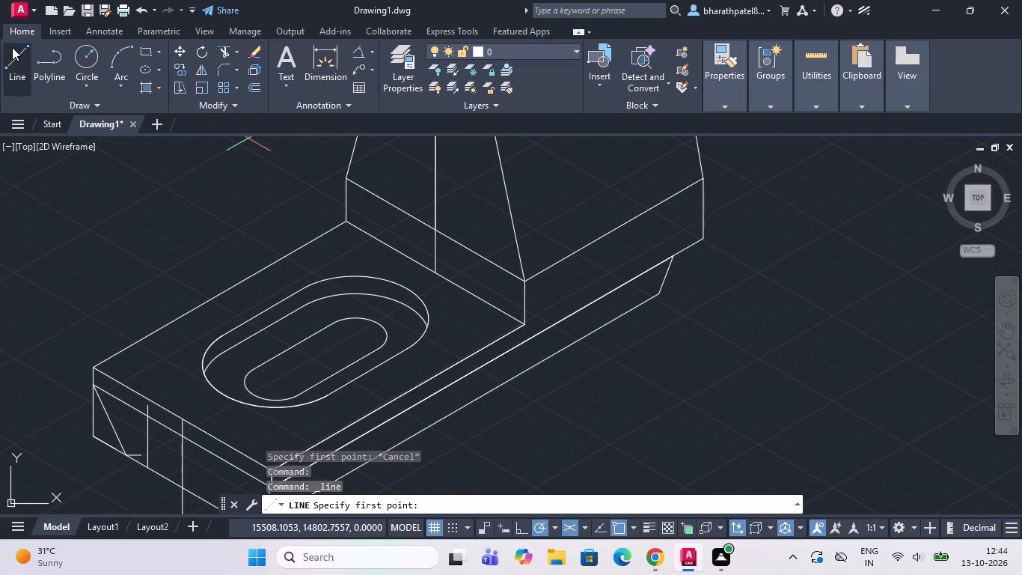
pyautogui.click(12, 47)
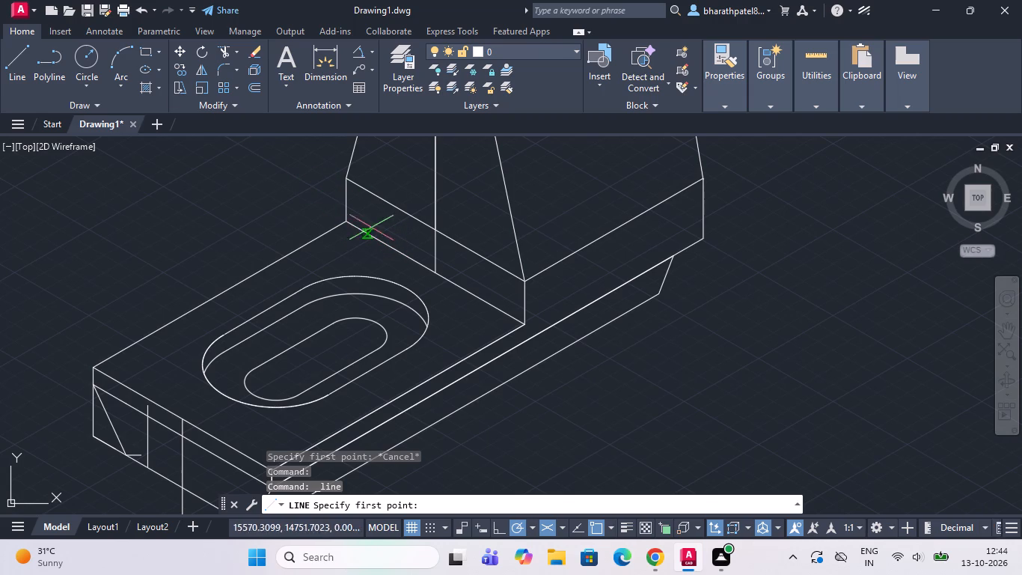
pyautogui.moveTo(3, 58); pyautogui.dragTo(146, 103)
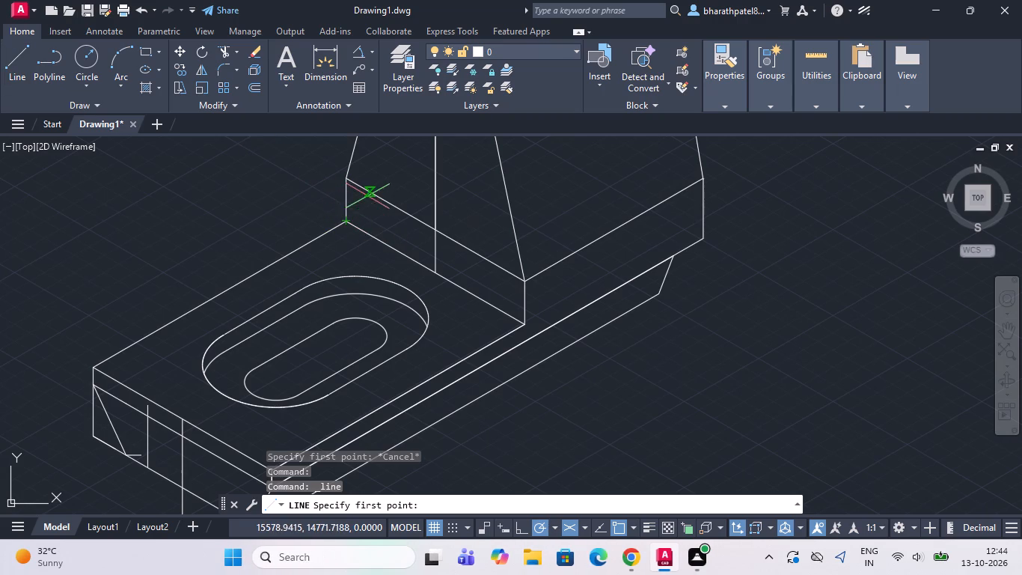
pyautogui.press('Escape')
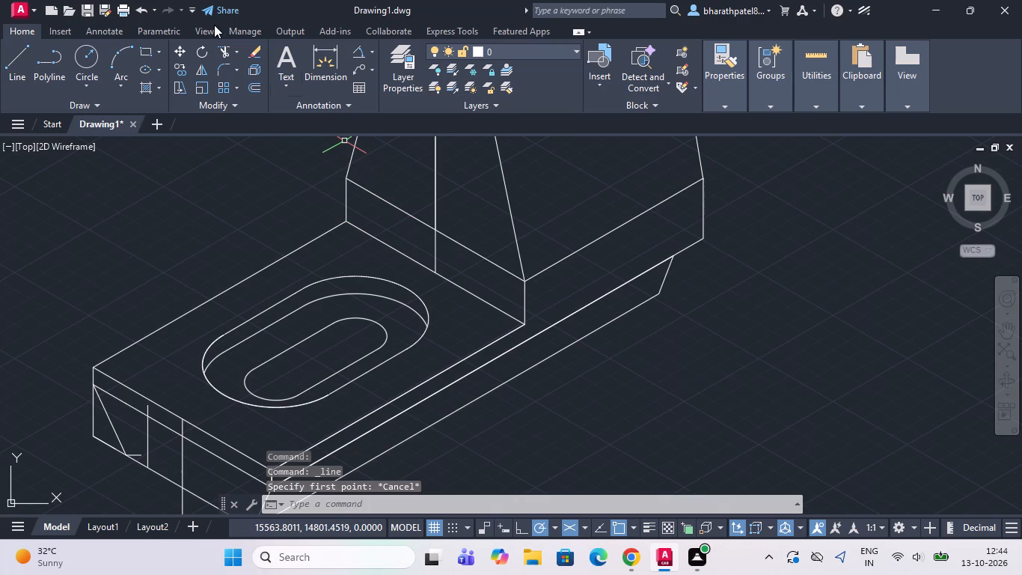
# Trim away the near half of the 150° line across the upright's front face, from the centre vertical to the near corner.
pyautogui.click(221, 52)
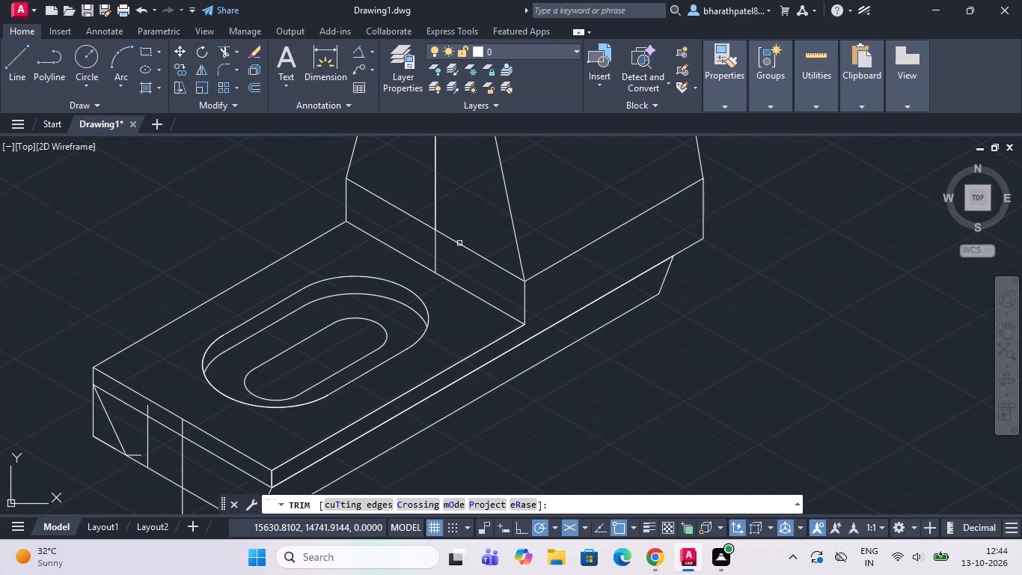
pyautogui.click(459, 243)
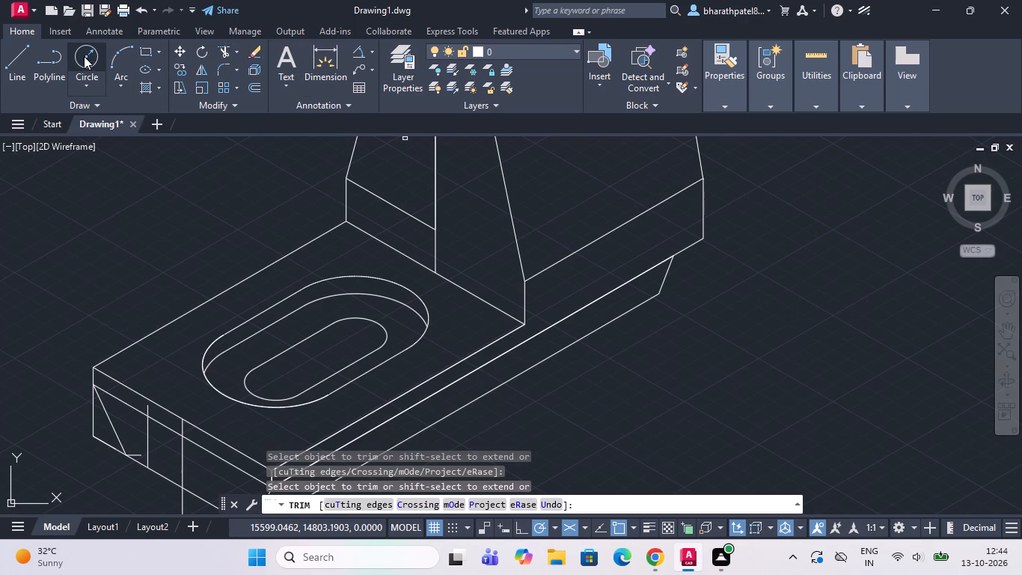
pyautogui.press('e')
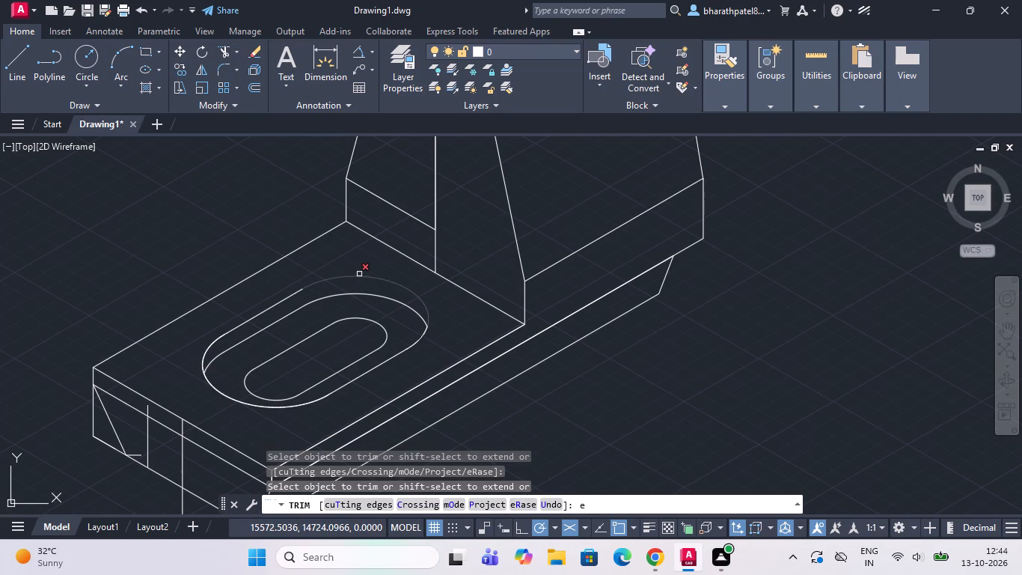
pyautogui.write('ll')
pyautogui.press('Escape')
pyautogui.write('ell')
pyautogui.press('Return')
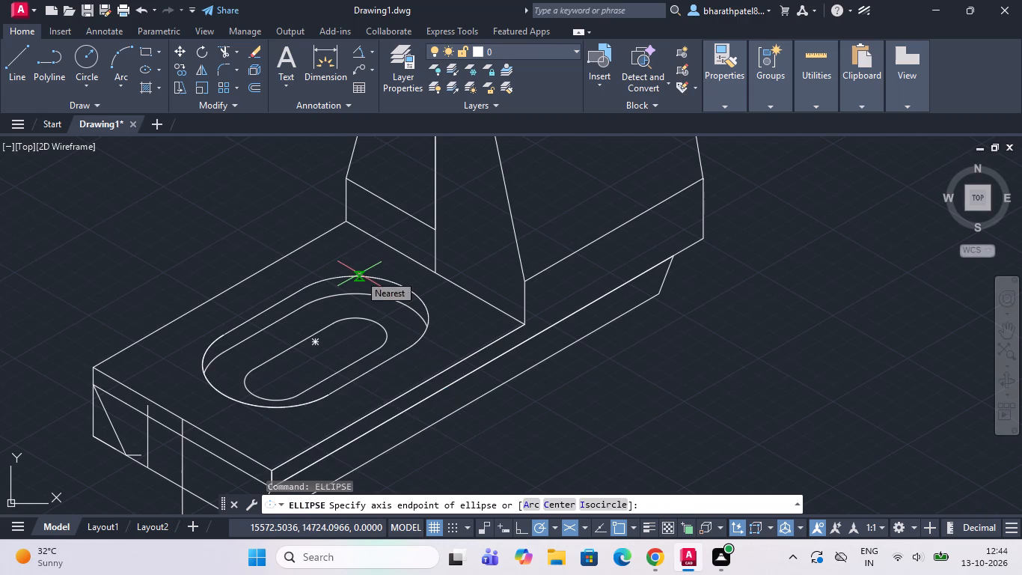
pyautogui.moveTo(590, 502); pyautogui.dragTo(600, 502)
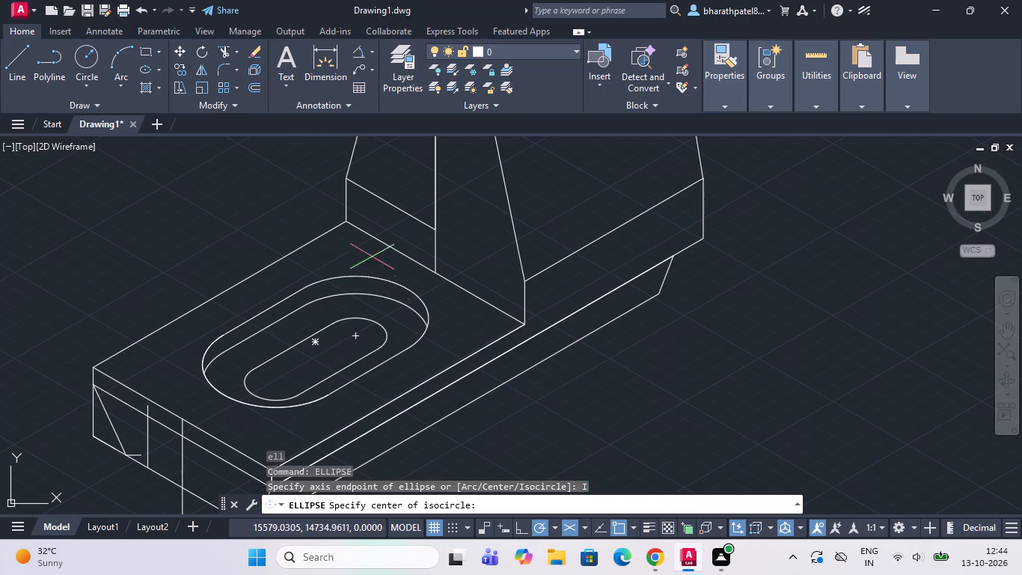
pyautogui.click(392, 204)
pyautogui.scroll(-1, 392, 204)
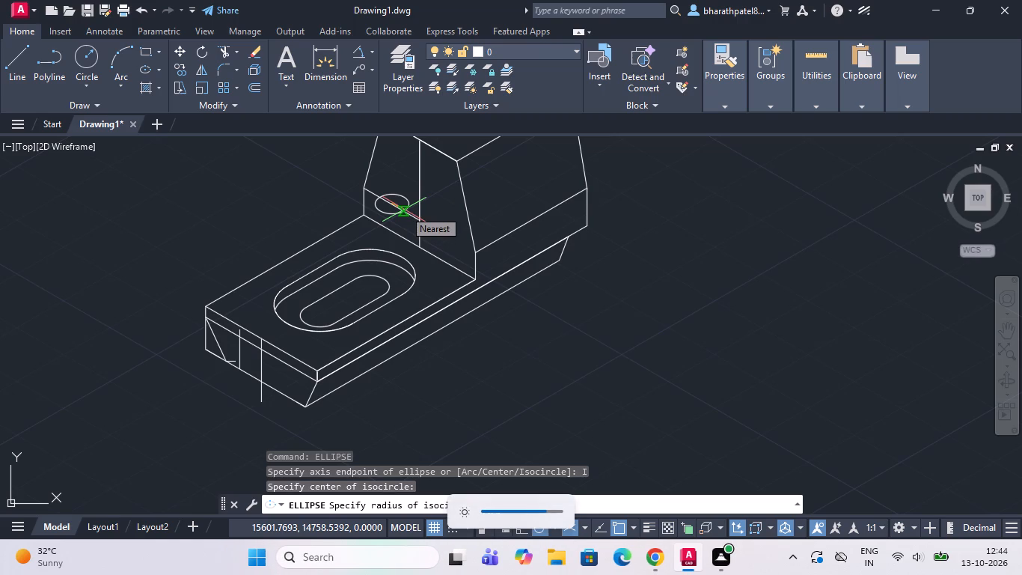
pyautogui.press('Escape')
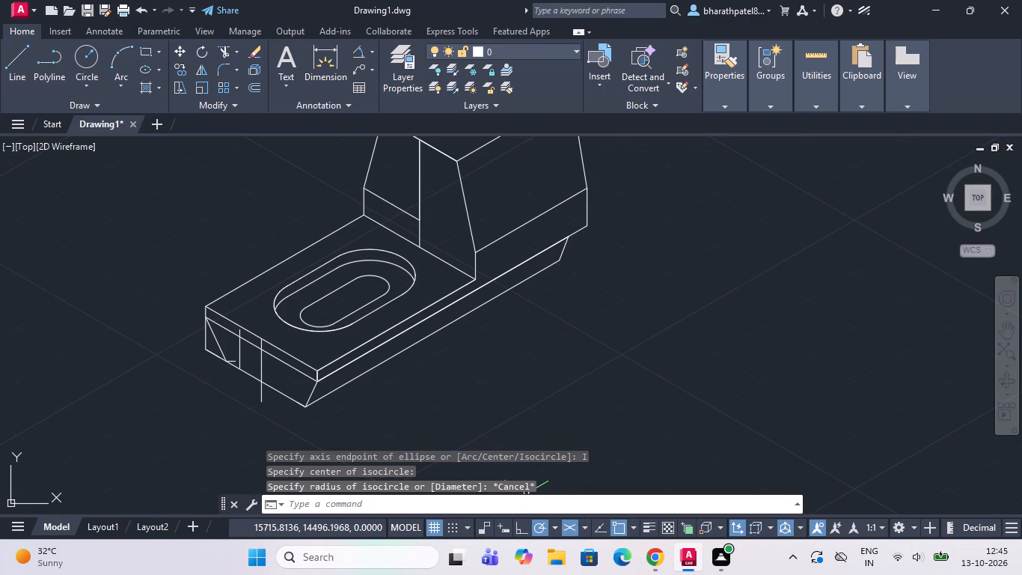
# Draw a 30-diameter isocircle on the left isoplane, centred on the midpoint of the guide line across the front face's far half.
pyautogui.click(527, 502)
pyautogui.write('ell')
pyautogui.press('Return')
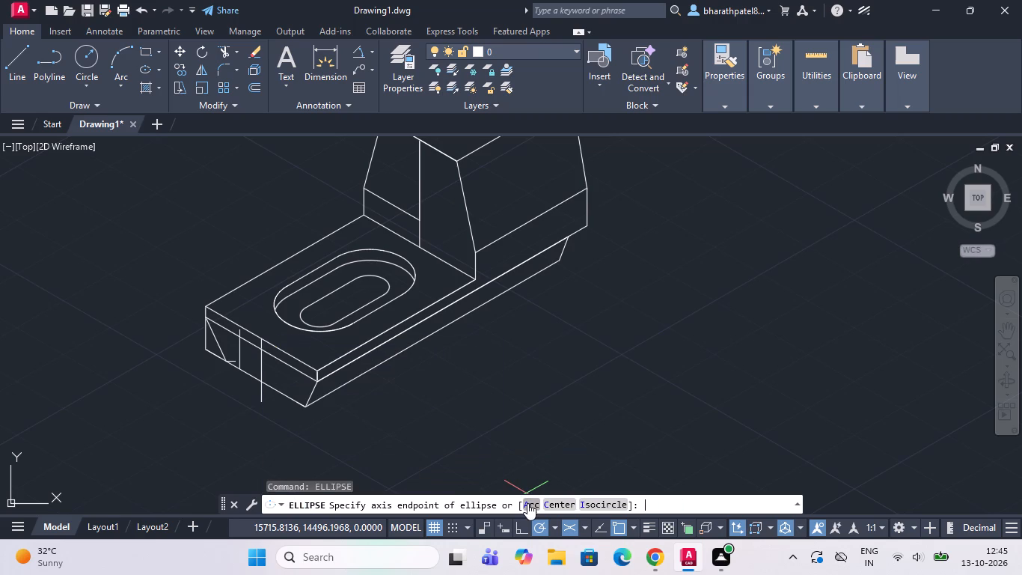
pyautogui.click(610, 513)
pyautogui.click(610, 506)
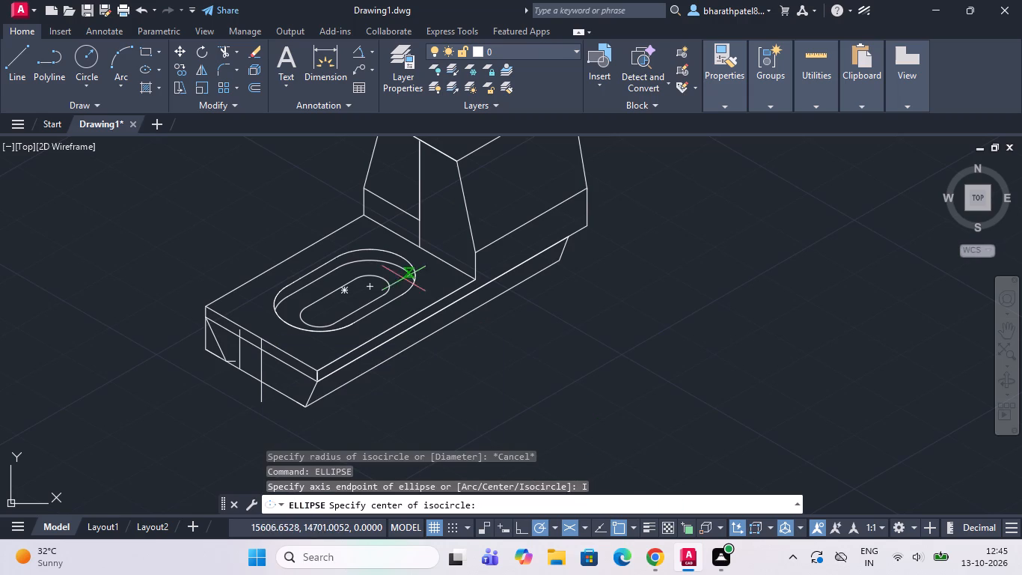
pyautogui.click(391, 202)
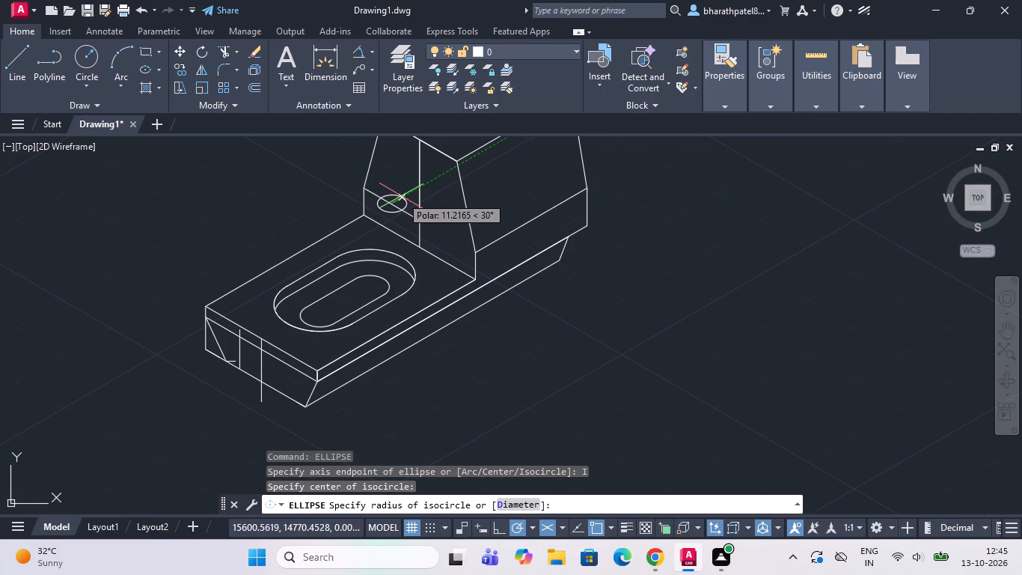
pyautogui.press('F5')
pyautogui.press('F5')
pyautogui.press('F5')
pyautogui.press('F5')
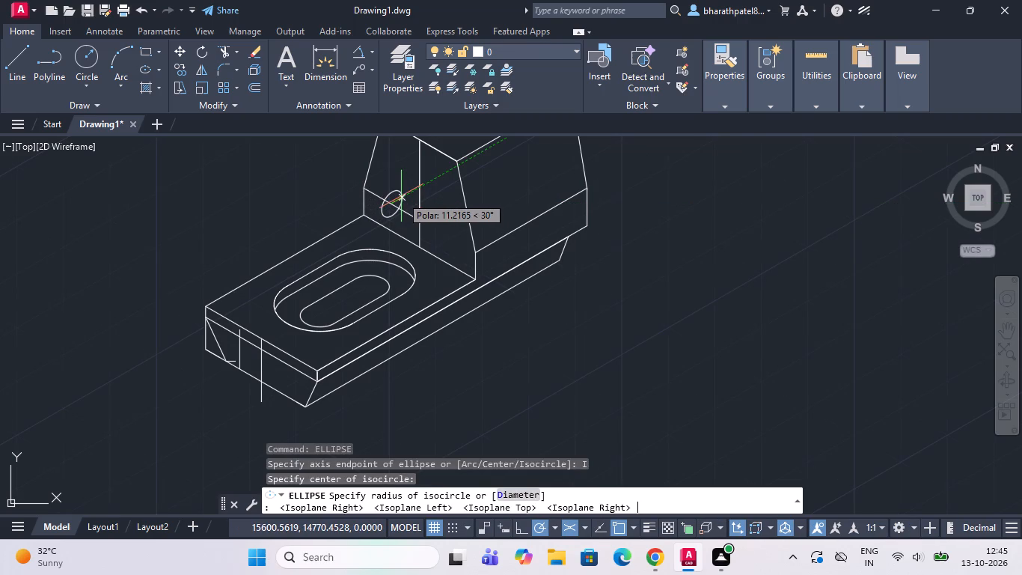
pyautogui.press('F5')
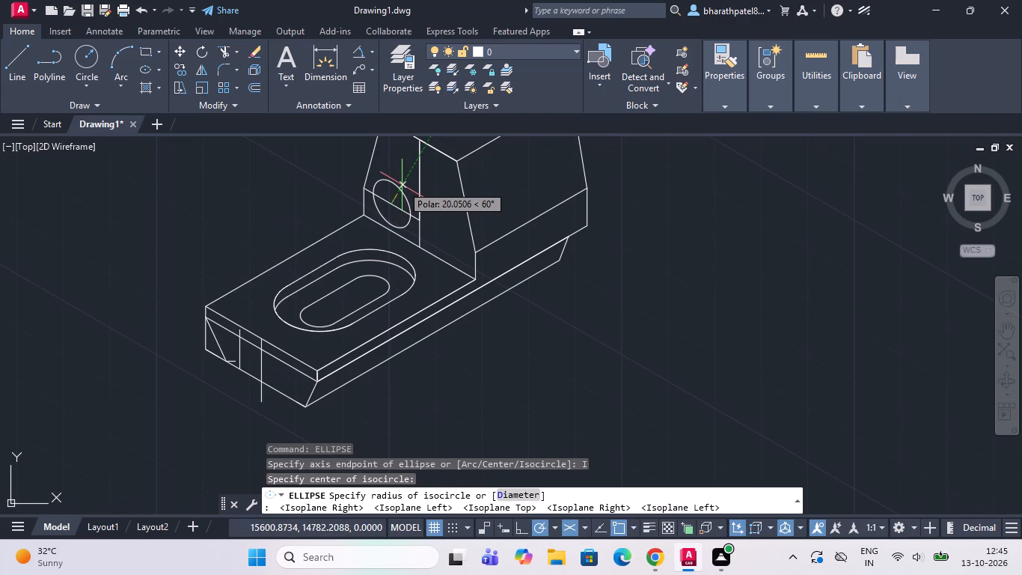
pyautogui.click(530, 495)
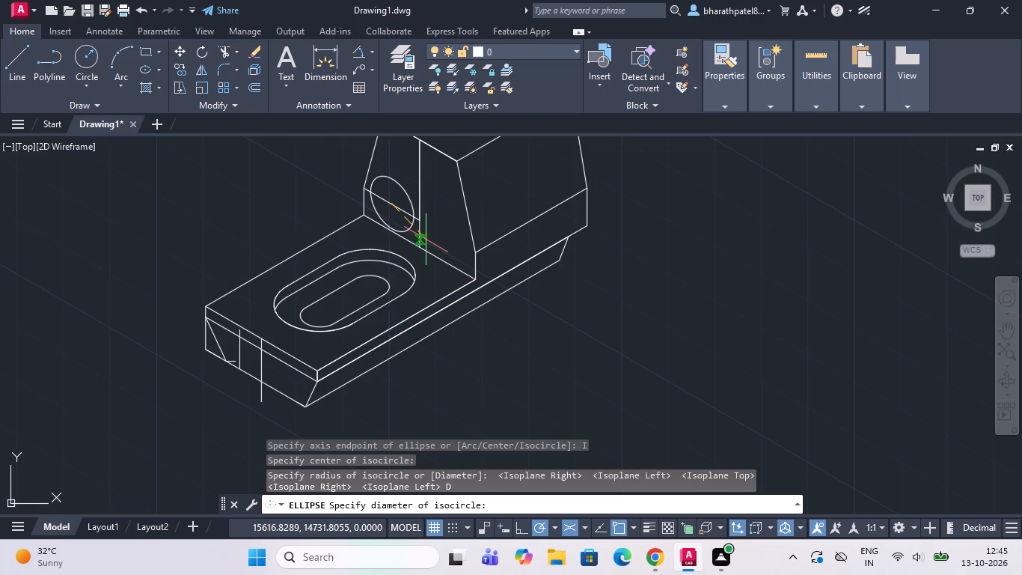
pyautogui.write('30')
pyautogui.press('Return')
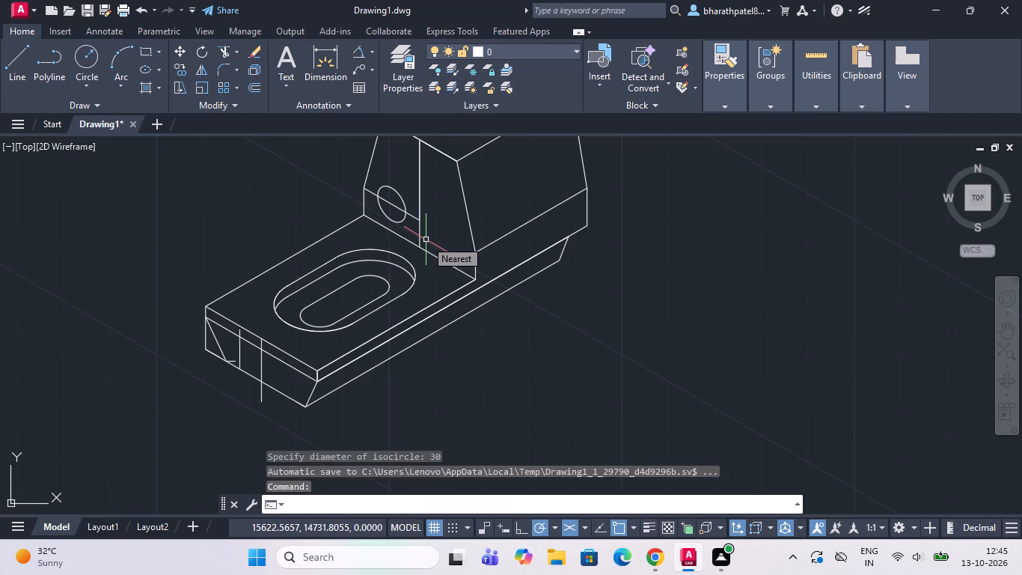
# Draw a guide line continuing the far half's guide line from the centre vertical past the front face's near corner.
pyautogui.click(22, 58)
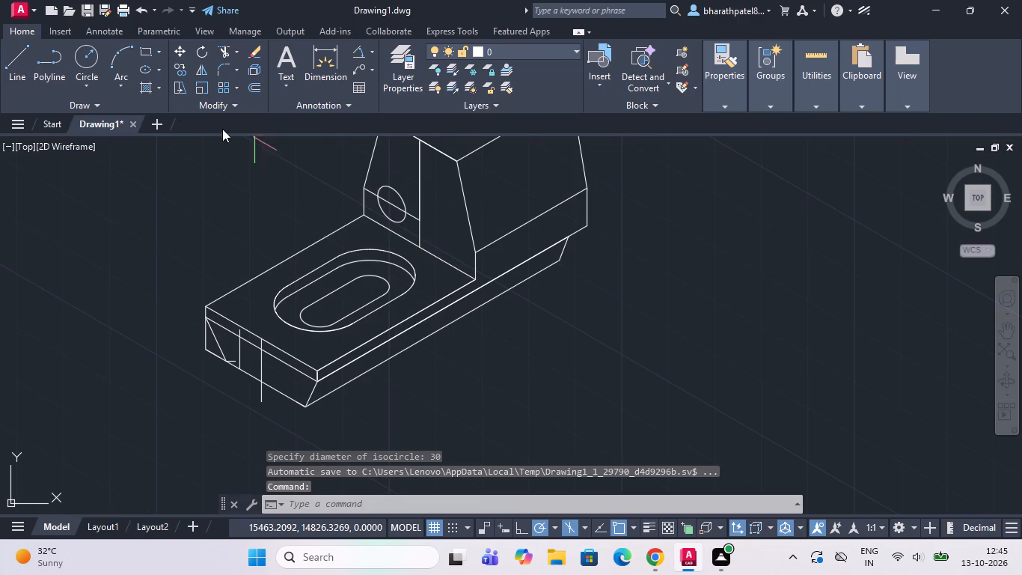
pyautogui.moveTo(423, 220); pyautogui.dragTo(432, 225)
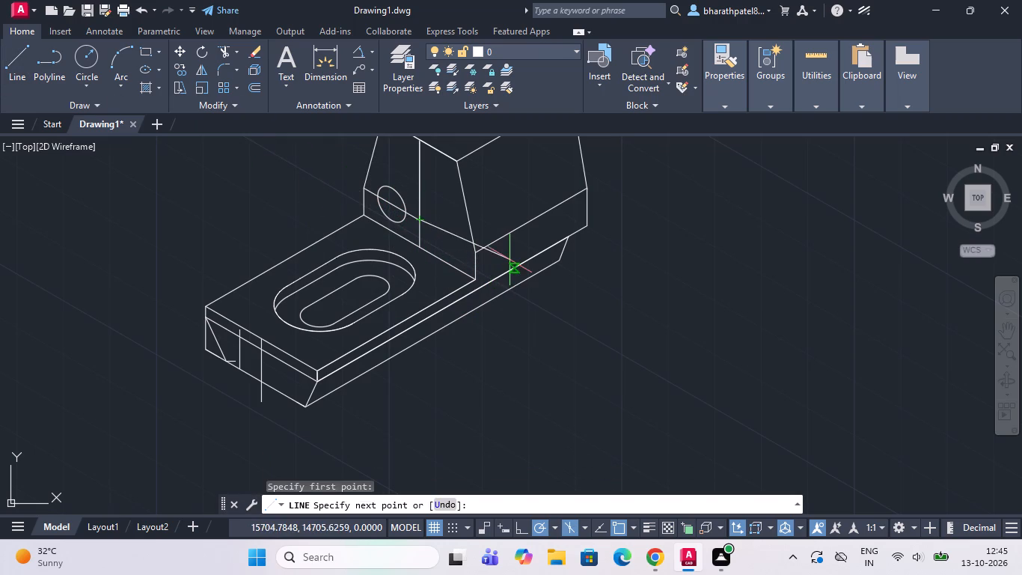
pyautogui.click(498, 266)
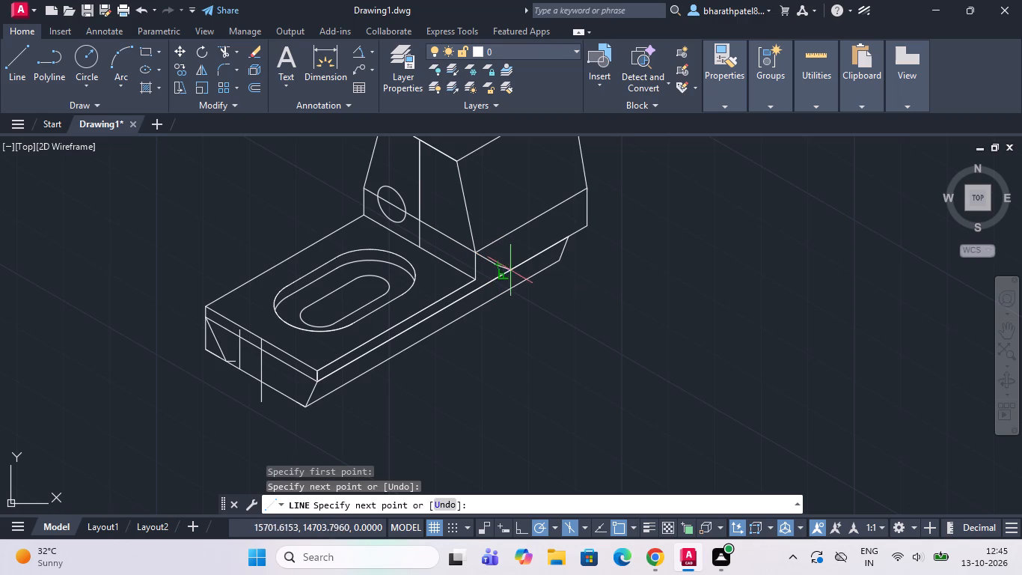
pyautogui.press('Escape')
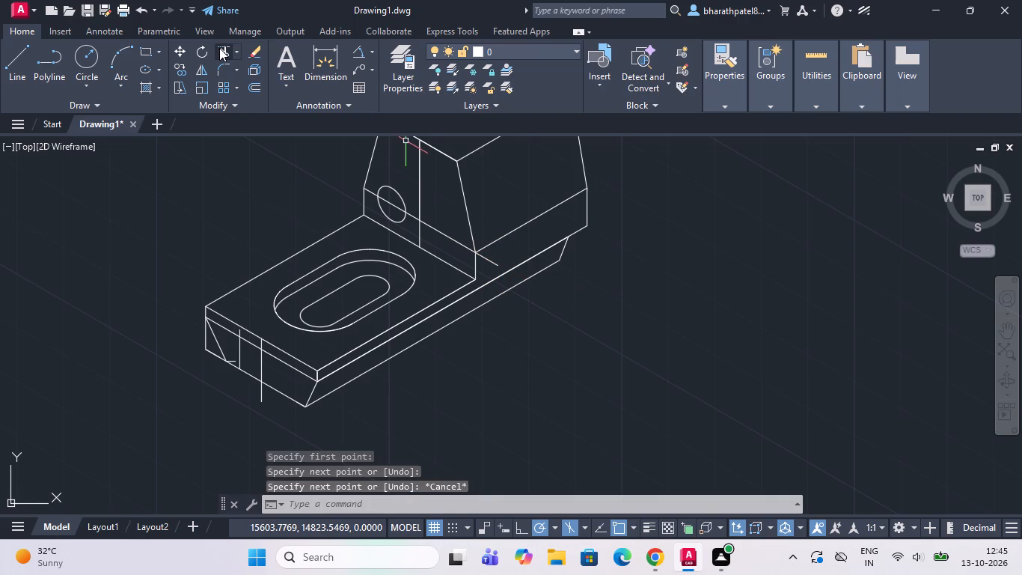
# Trim away the new guide line's overhang past the near corner and the far guide line between the isocircle and centre vertical.
pyautogui.moveTo(219, 48); pyautogui.dragTo(227, 52)
pyautogui.click(489, 261)
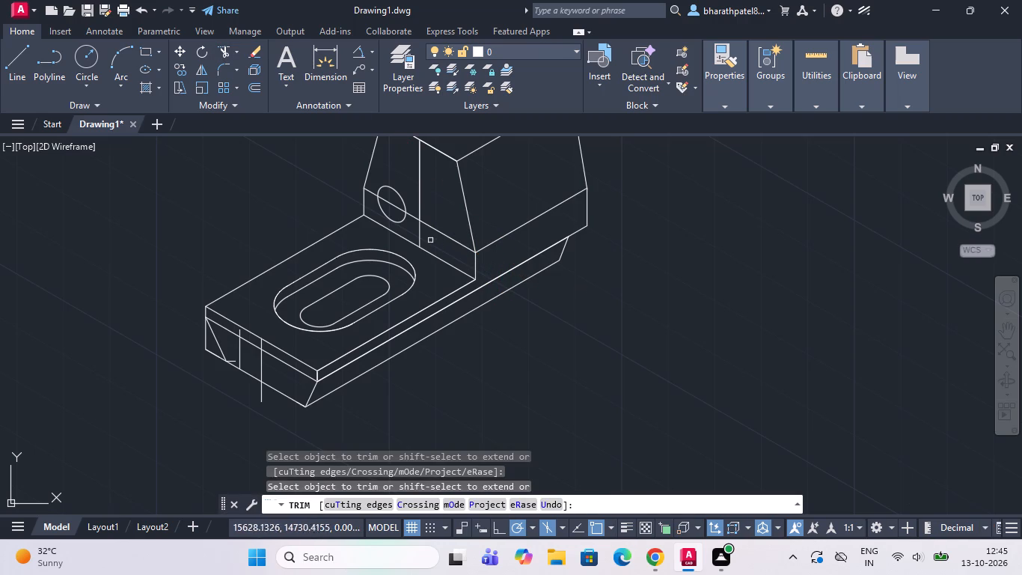
pyautogui.click(410, 216)
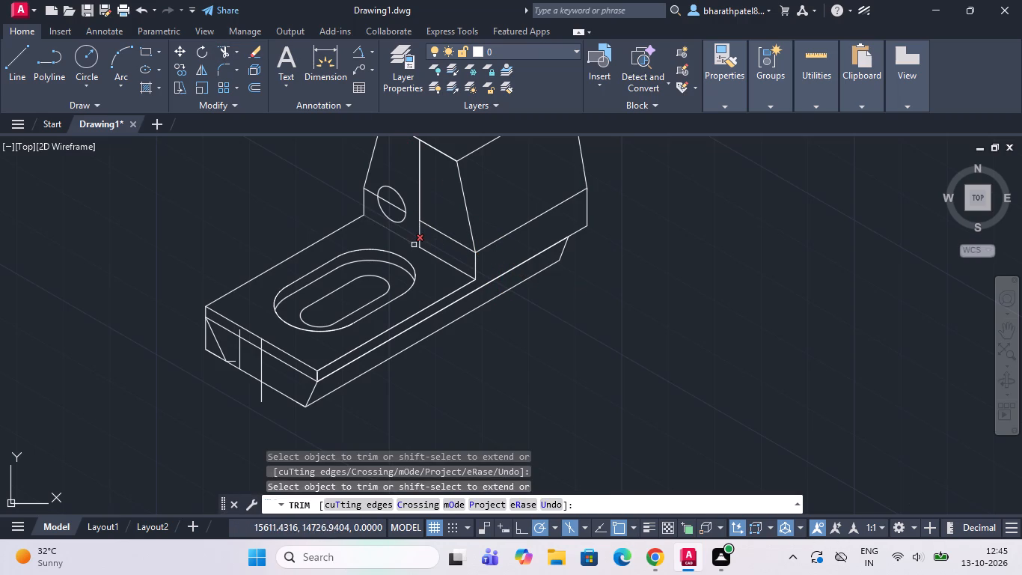
pyautogui.press('Escape')
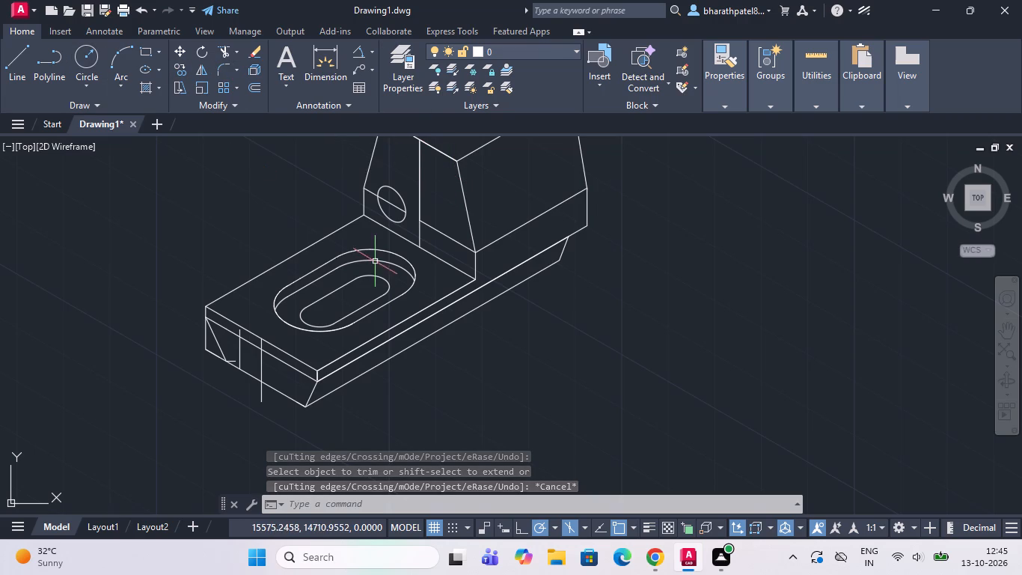
# Draw a second 30-diameter left-isoplane isocircle centred on the midpoint of the guide line across the front face's near half.
pyautogui.write('ell')
pyautogui.press('Return')
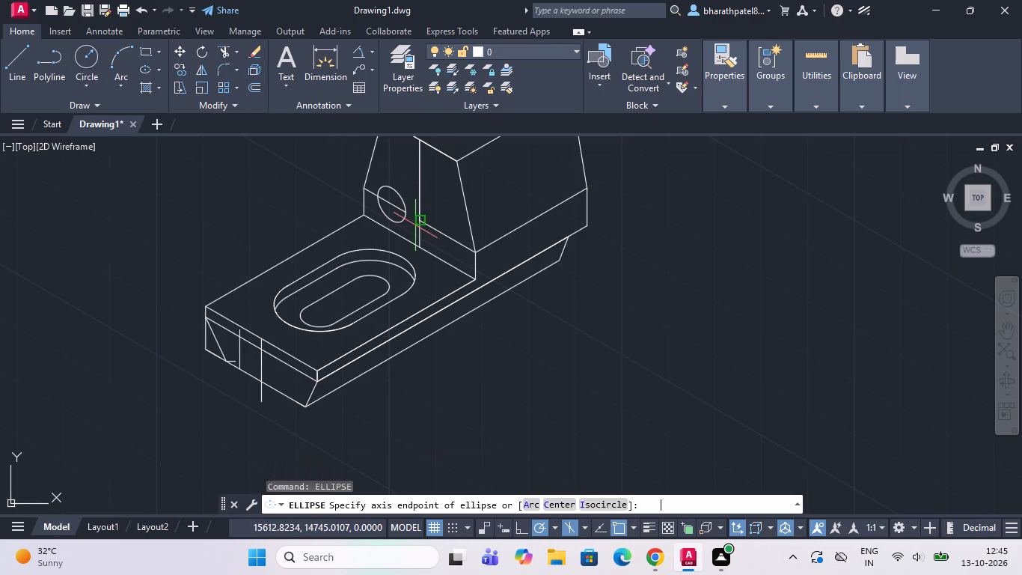
pyautogui.click(606, 503)
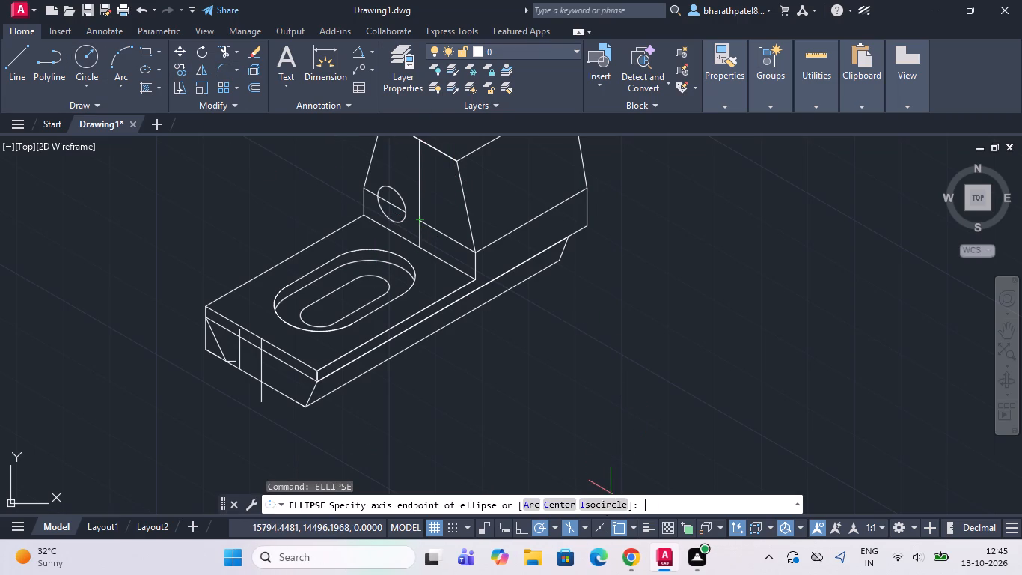
pyautogui.click(449, 237)
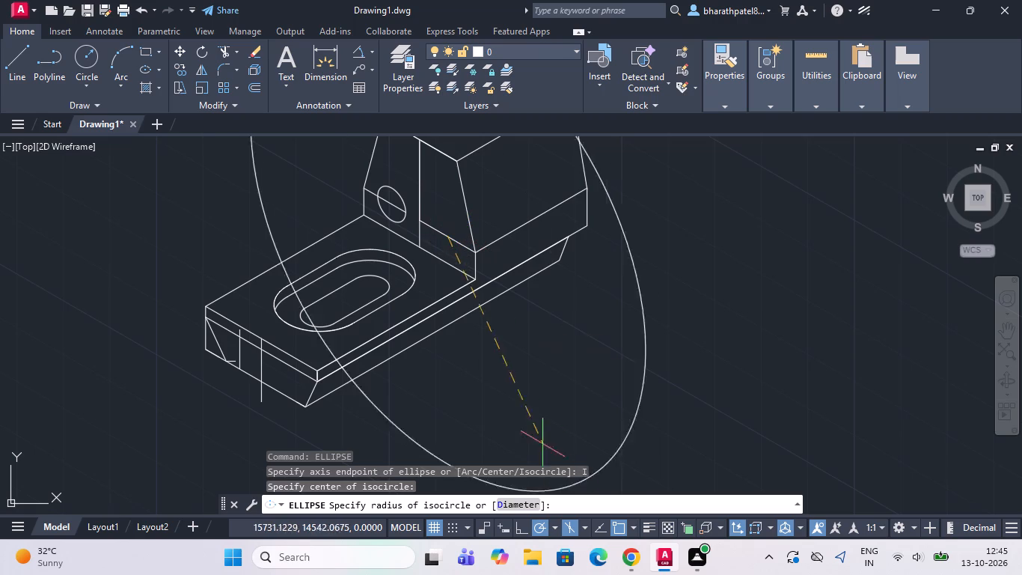
pyautogui.click(532, 507)
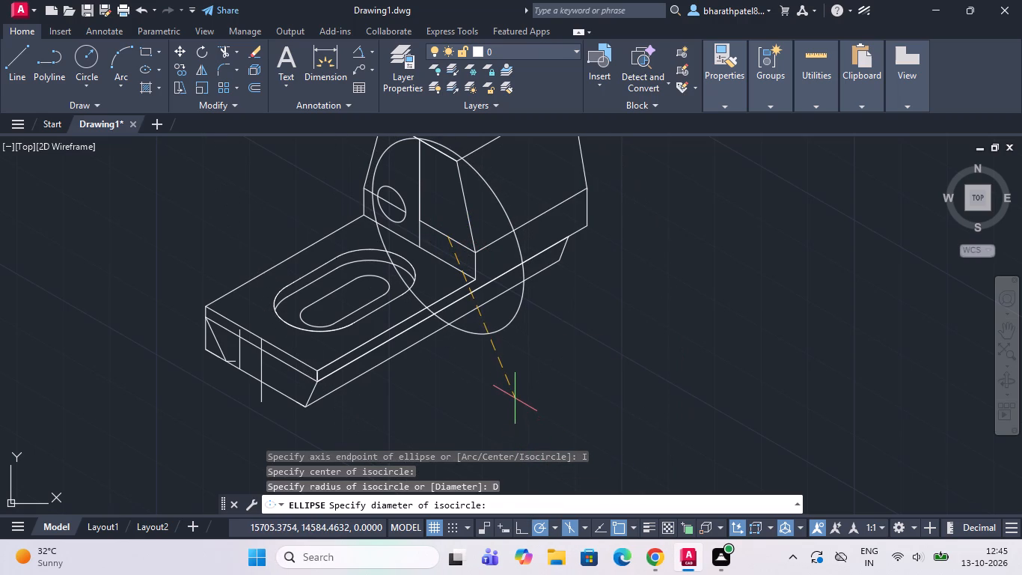
pyautogui.write('30')
pyautogui.press('Return')
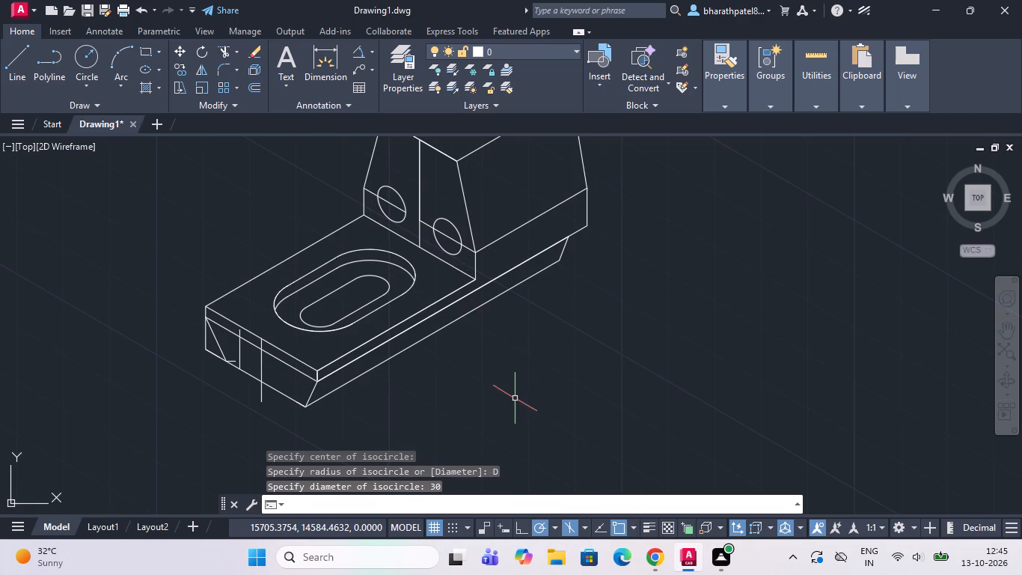
# Erase the two guide lines running through the isocircles on the upright's front face.
pyautogui.scroll(-1, 510, 332)
pyautogui.scroll(1, 489, 264)
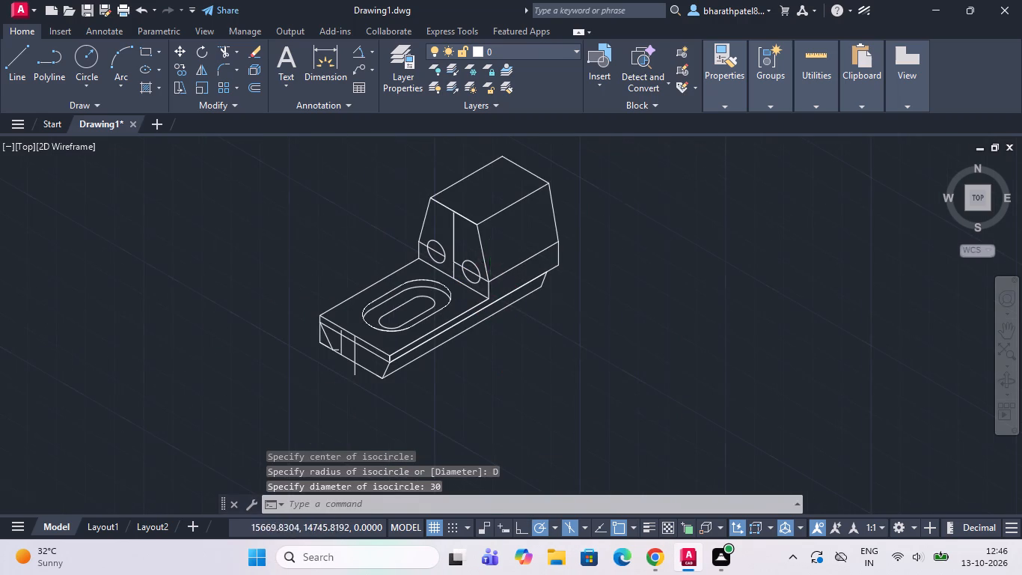
pyautogui.scroll(1, 489, 264)
pyautogui.click(444, 284)
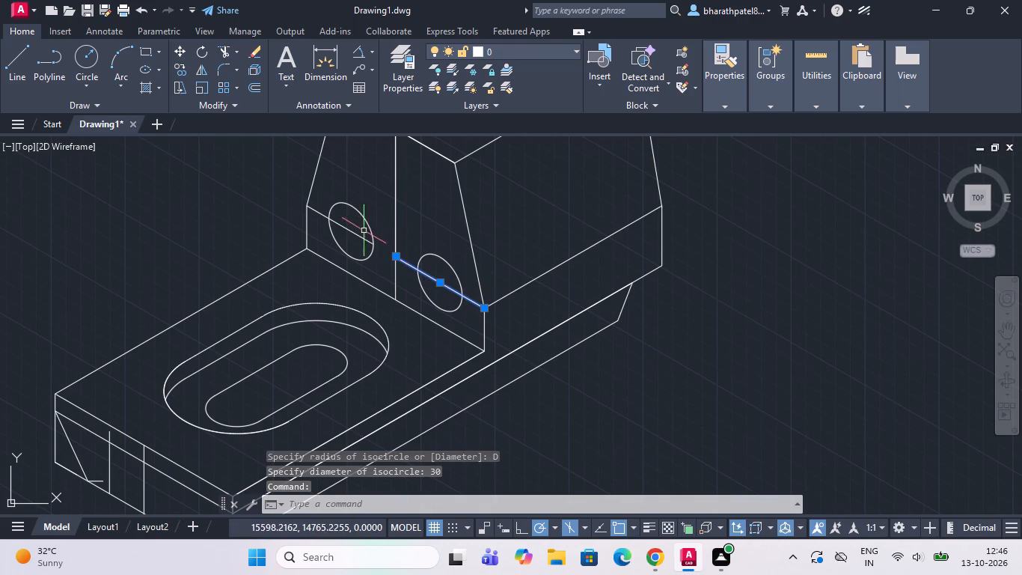
pyautogui.click(356, 236)
pyautogui.press('Delete')
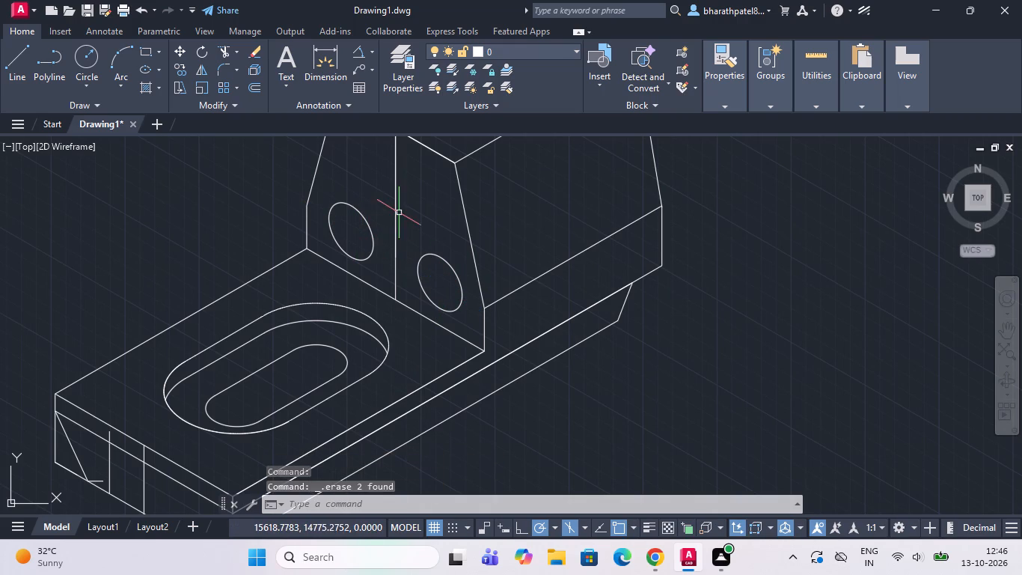
# Draw a 70-long vertical up from the front face's far base corner and continue it about 120 at 330° across the face.
pyautogui.moveTo(14, 55); pyautogui.dragTo(34, 64)
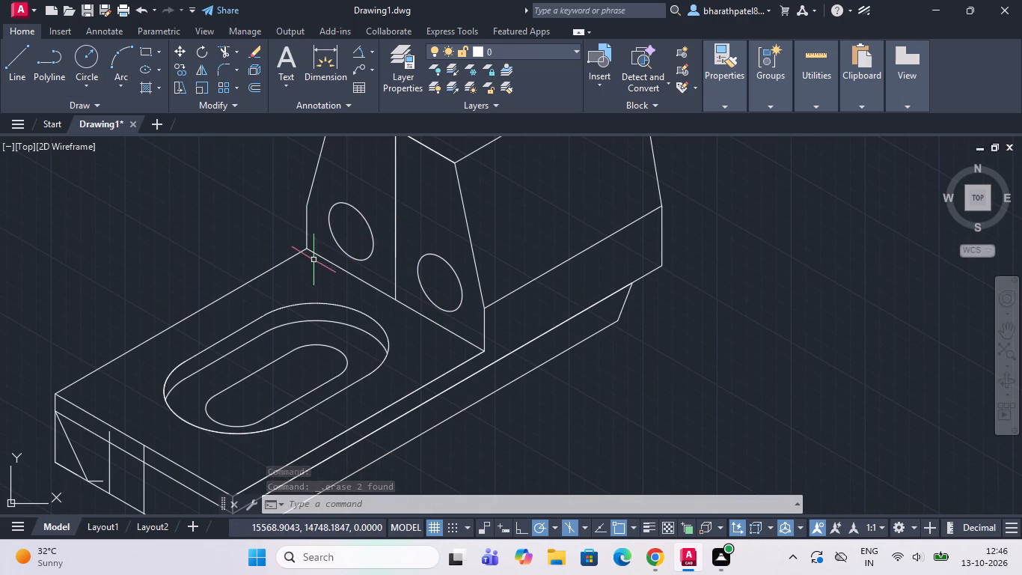
pyautogui.click(11, 71)
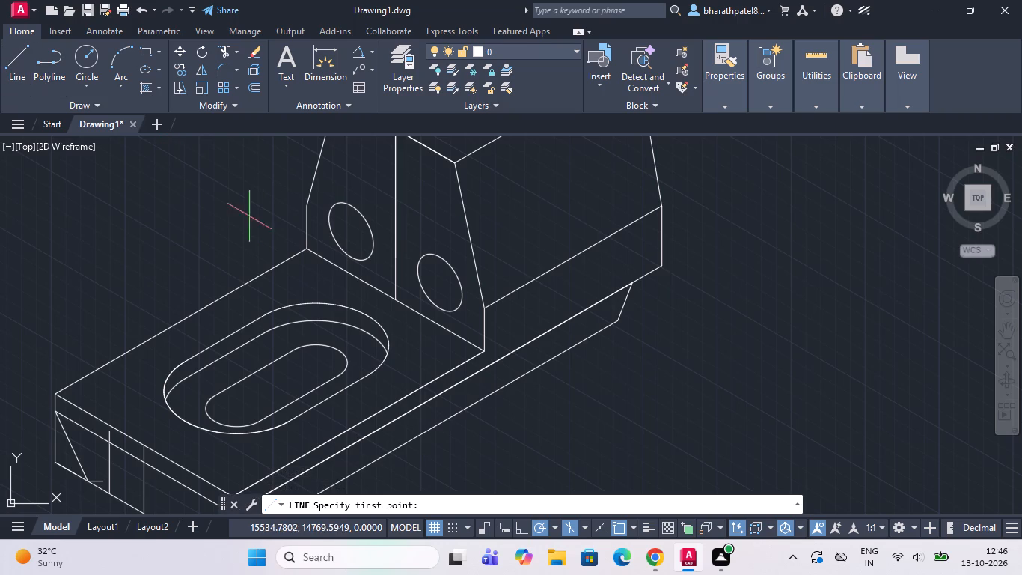
pyautogui.click(307, 245)
pyautogui.scroll(-3, 310, 255)
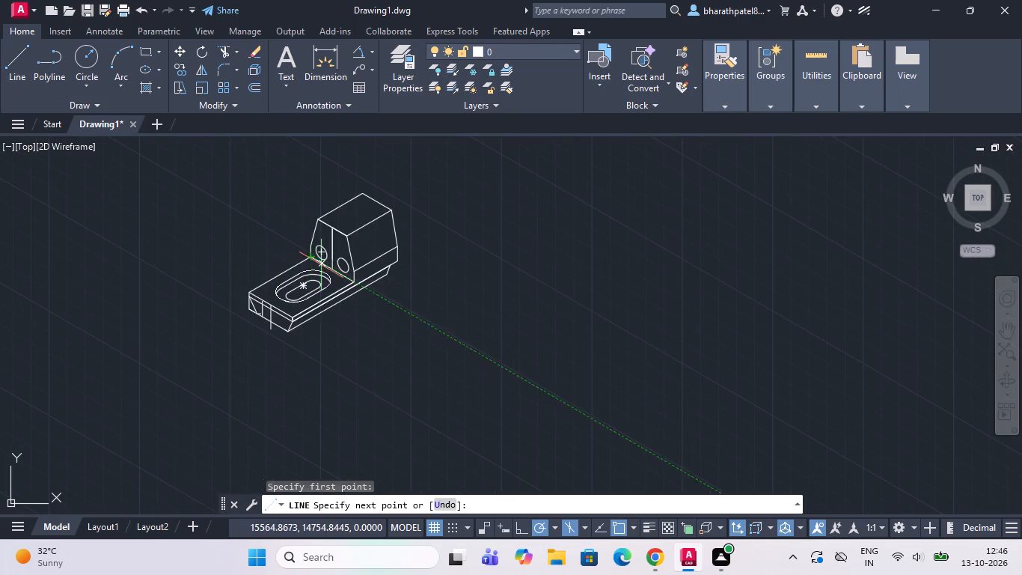
pyautogui.scroll(2, 307, 204)
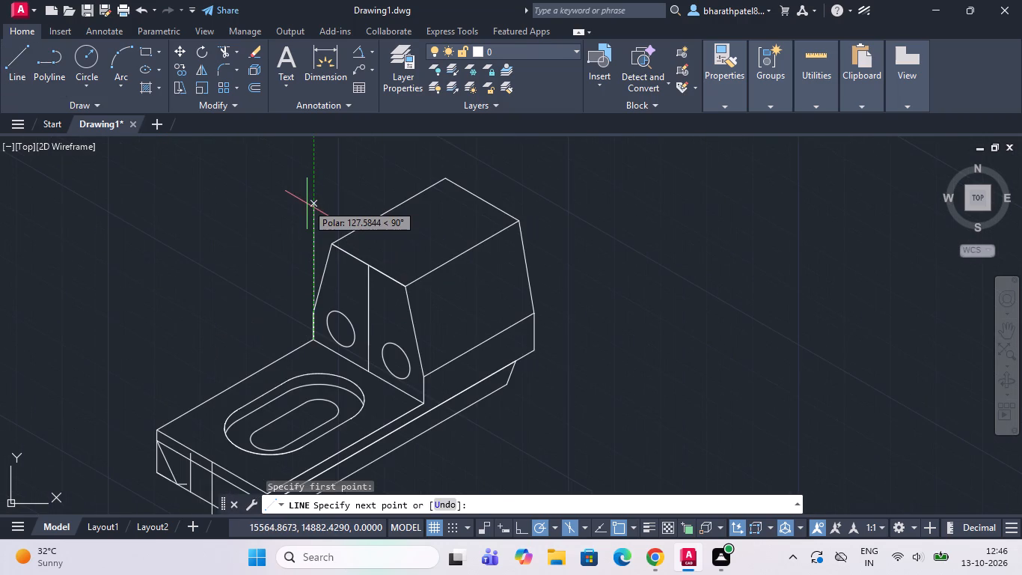
pyautogui.write('70')
pyautogui.press('Return')
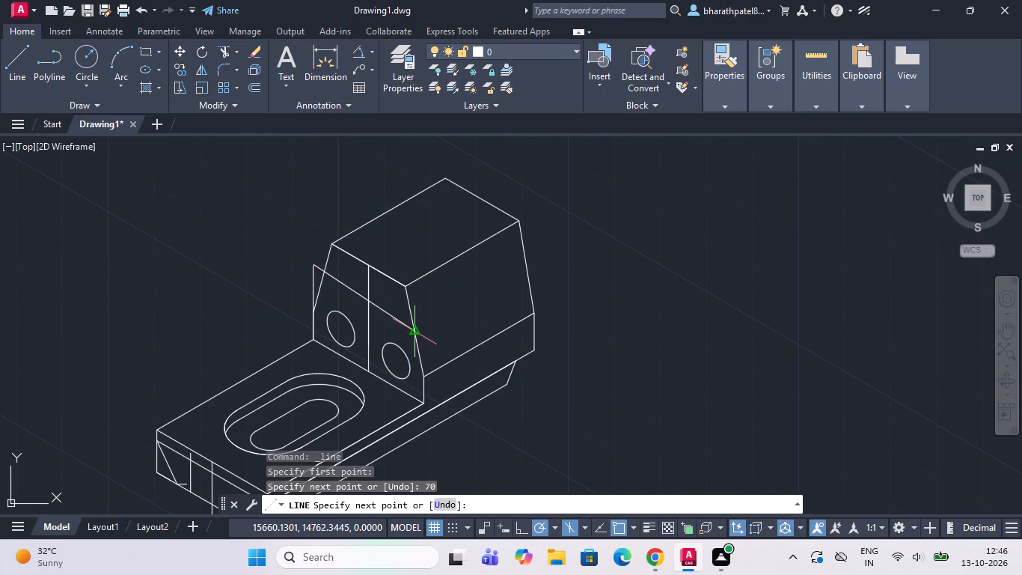
pyautogui.scroll(2, 411, 334)
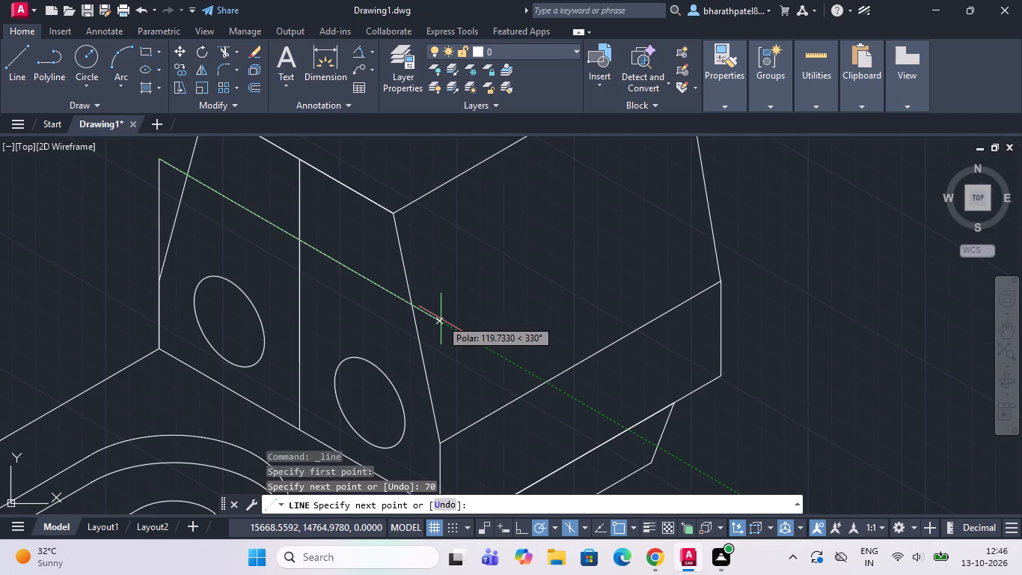
pyautogui.click(441, 319)
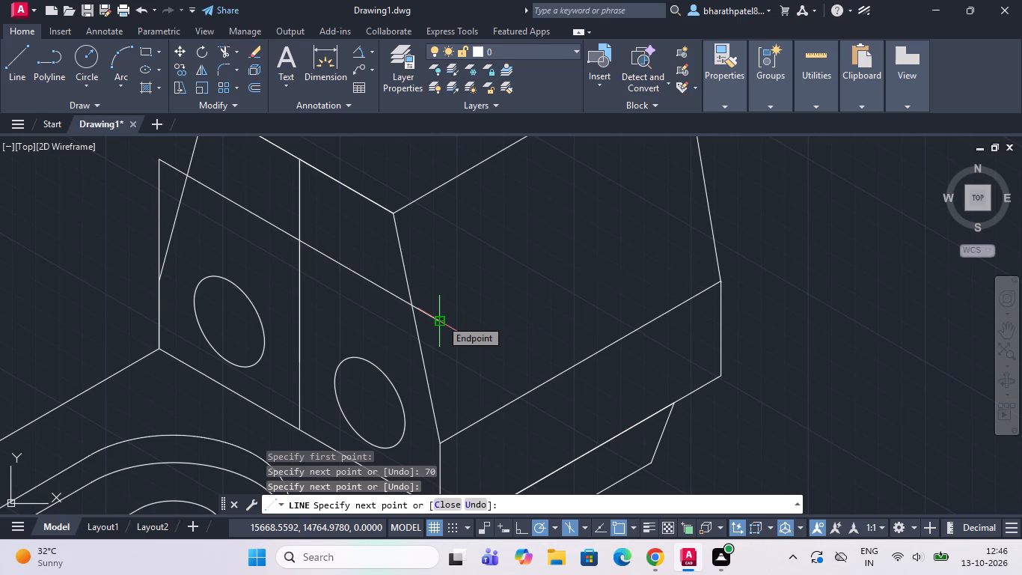
# Draw vertical guide lines up from the centres of both front-face isocircles, past the sloping guide line.
pyautogui.press('Escape')
pyautogui.click(13, 67)
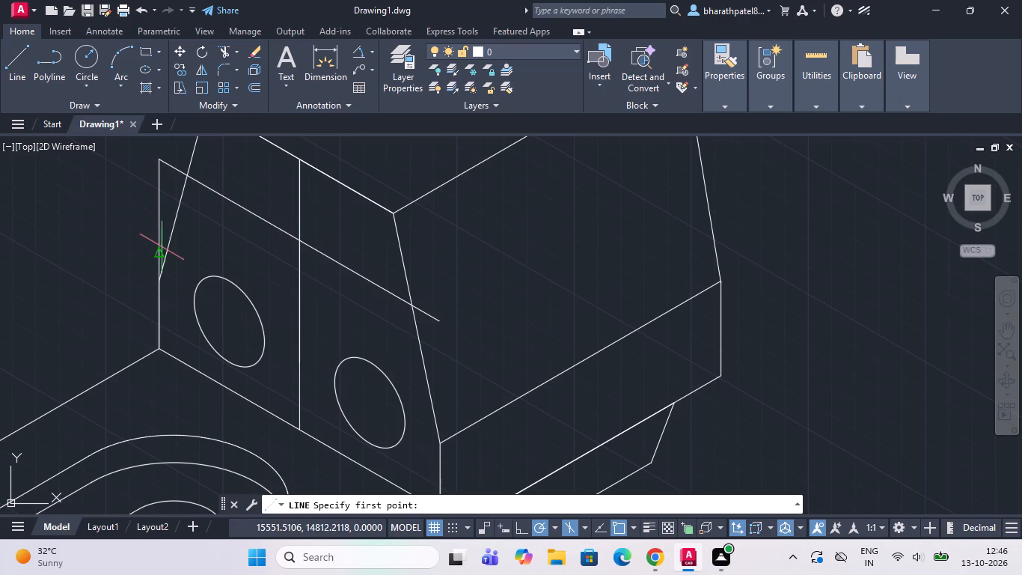
pyautogui.click(228, 322)
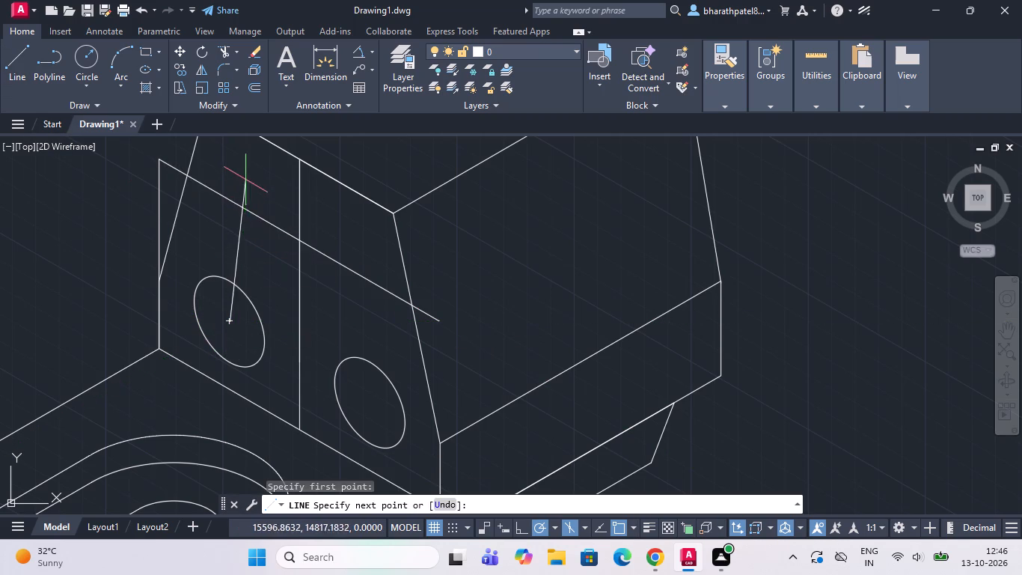
pyautogui.click(234, 172)
pyautogui.press('Escape')
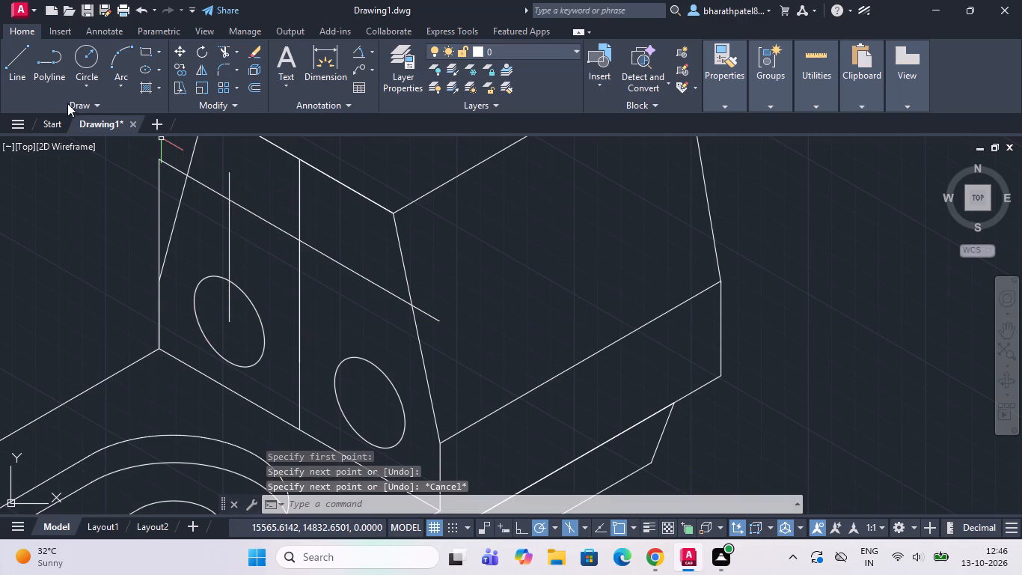
pyautogui.click(12, 65)
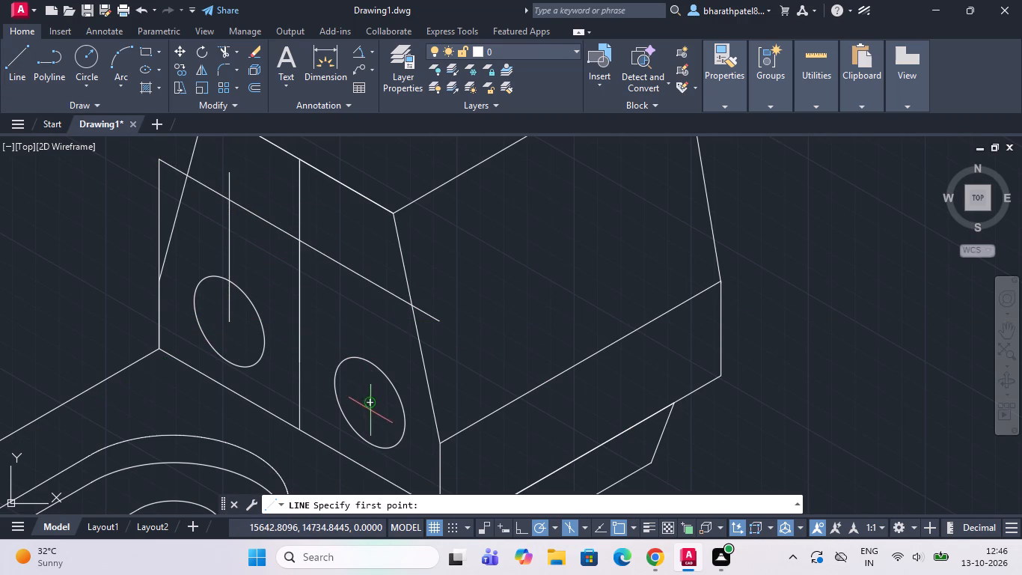
pyautogui.click(372, 402)
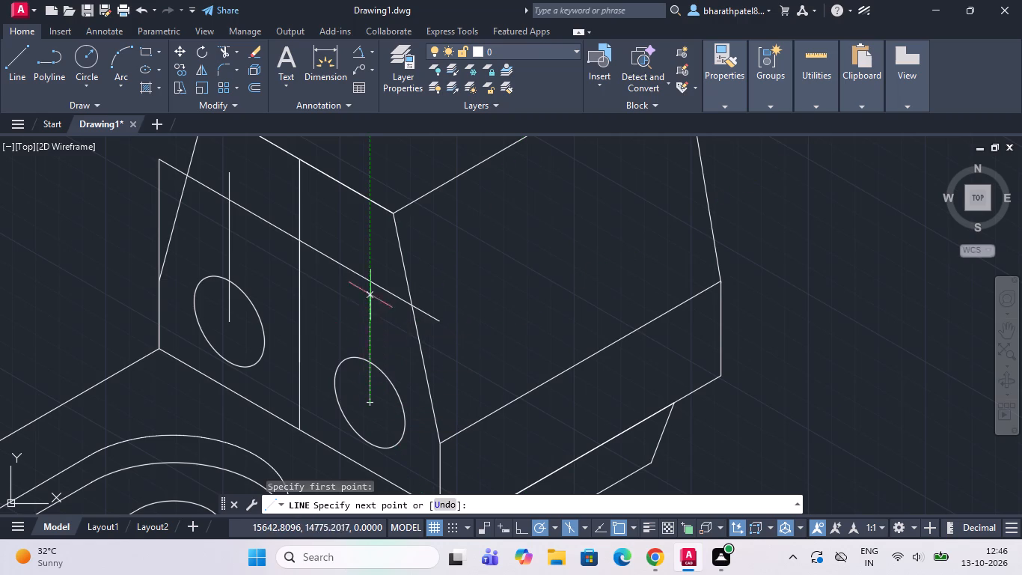
pyautogui.click(371, 246)
pyautogui.press('Escape')
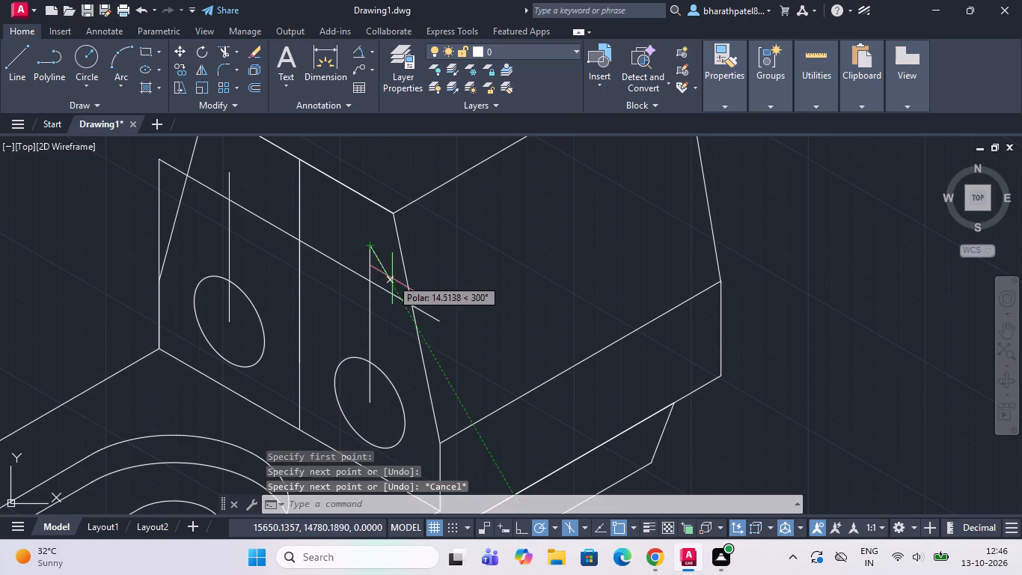
# Draw a 15-radius isocircle centred where the far vertical guide crosses the sloping guide line.
pyautogui.write('ell')
pyautogui.press('Return')
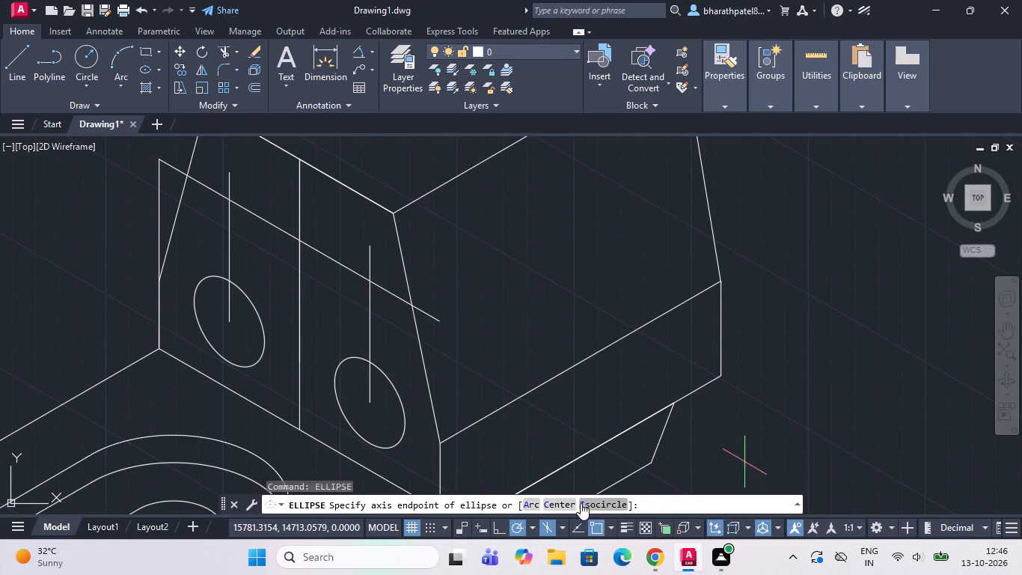
pyautogui.click(587, 503)
pyautogui.scroll(-1, 596, 332)
pyautogui.scroll(-2, 455, 311)
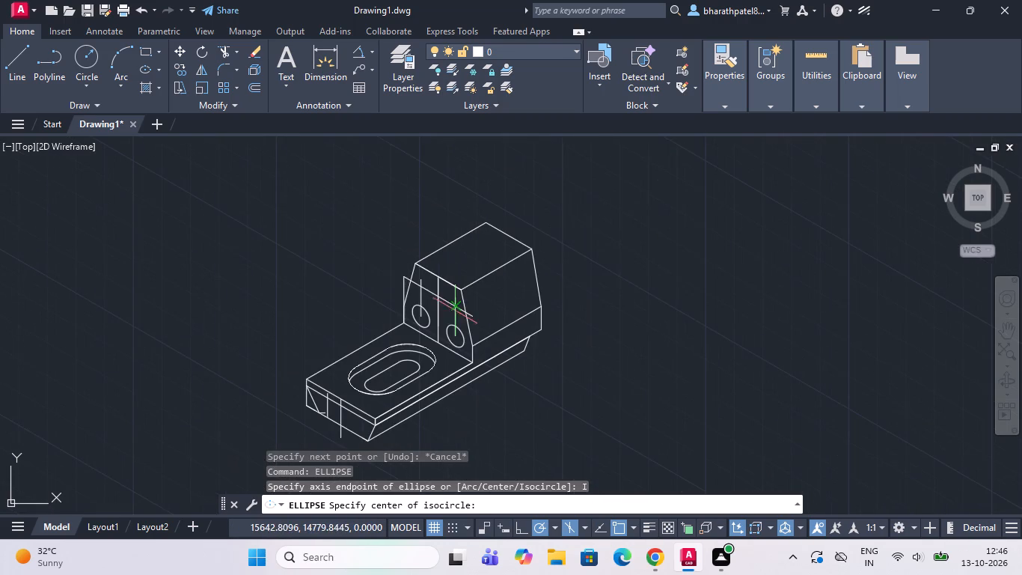
pyautogui.scroll(2, 410, 282)
pyautogui.moveTo(433, 290); pyautogui.dragTo(448, 299)
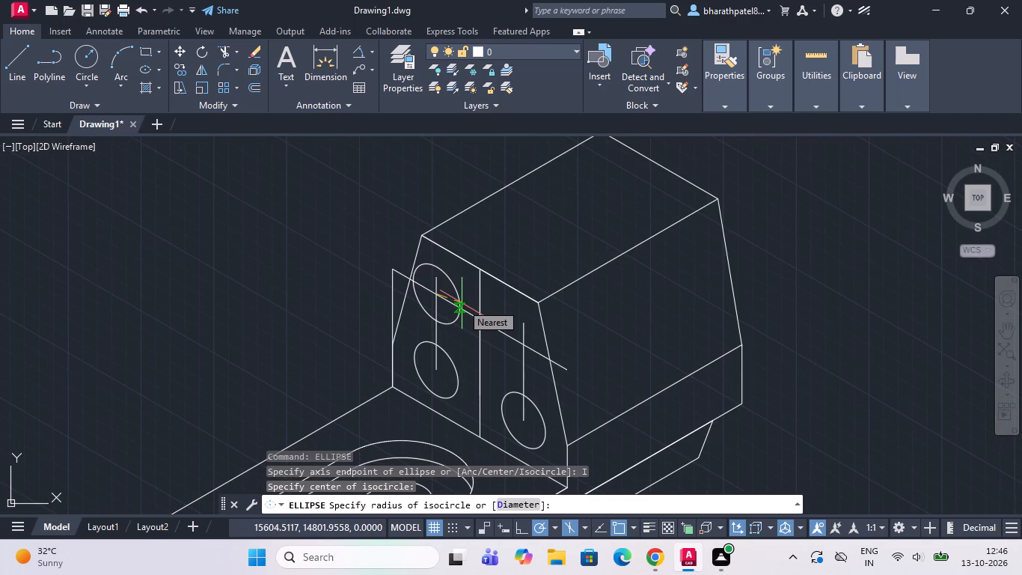
pyautogui.write('16')
pyautogui.press('BackSpace')
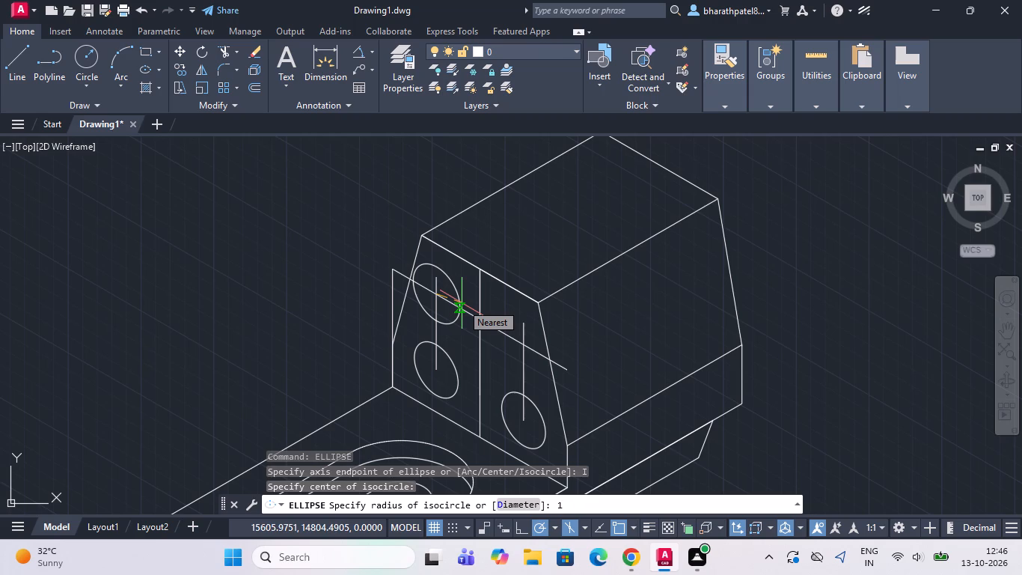
pyautogui.press('5')
pyautogui.press('Return')
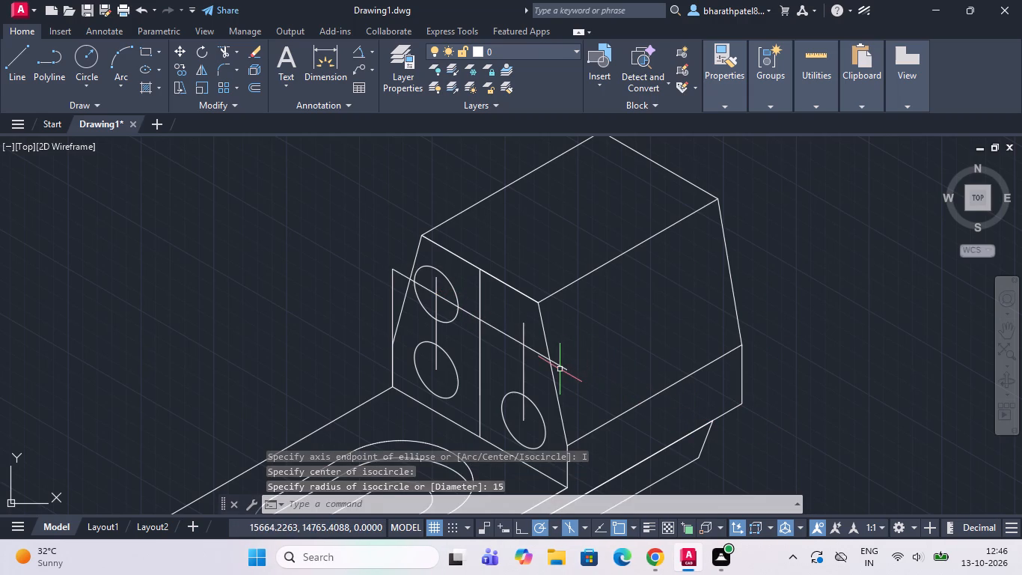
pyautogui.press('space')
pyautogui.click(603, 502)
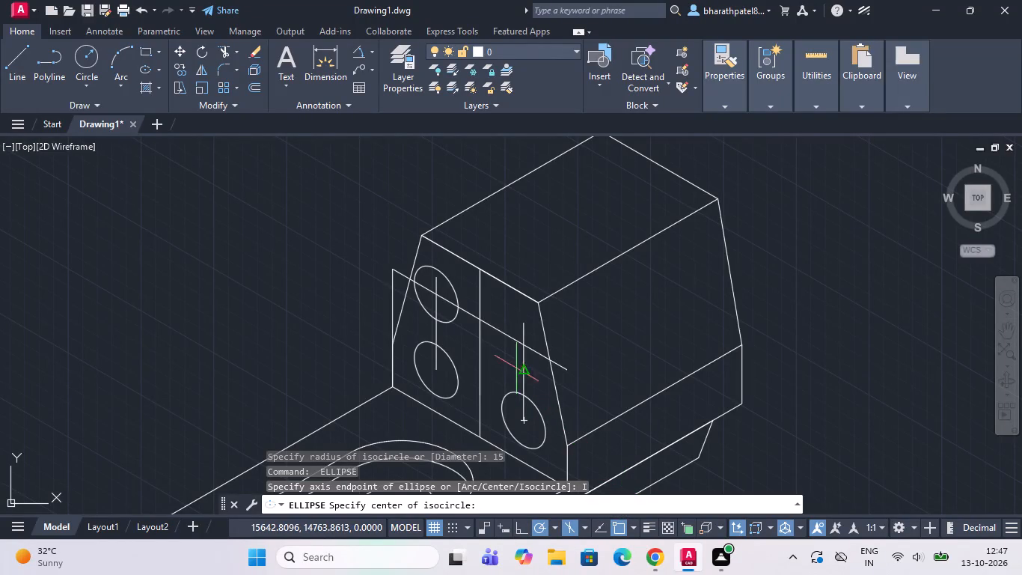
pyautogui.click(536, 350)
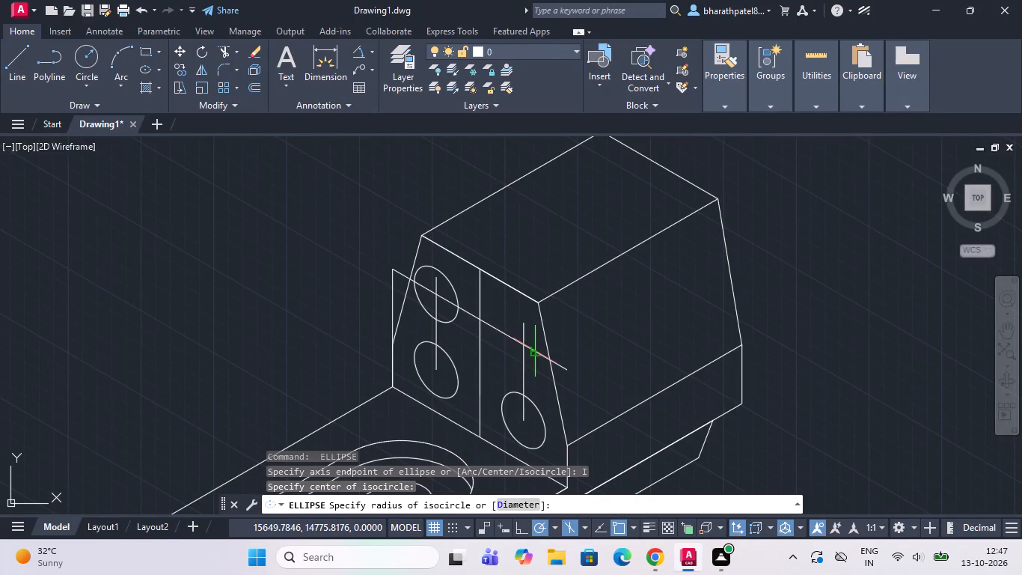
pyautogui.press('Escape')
# Draw another 15-radius isocircle centred where the near vertical guide crosses the sloping guide line.
pyautogui.press('space')
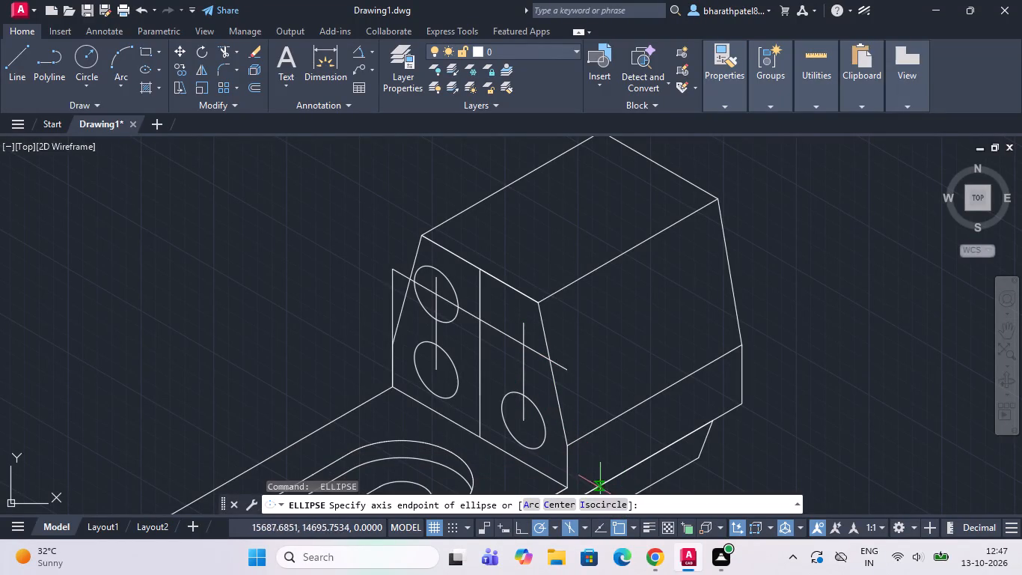
pyautogui.click(593, 503)
pyautogui.scroll(3, 524, 389)
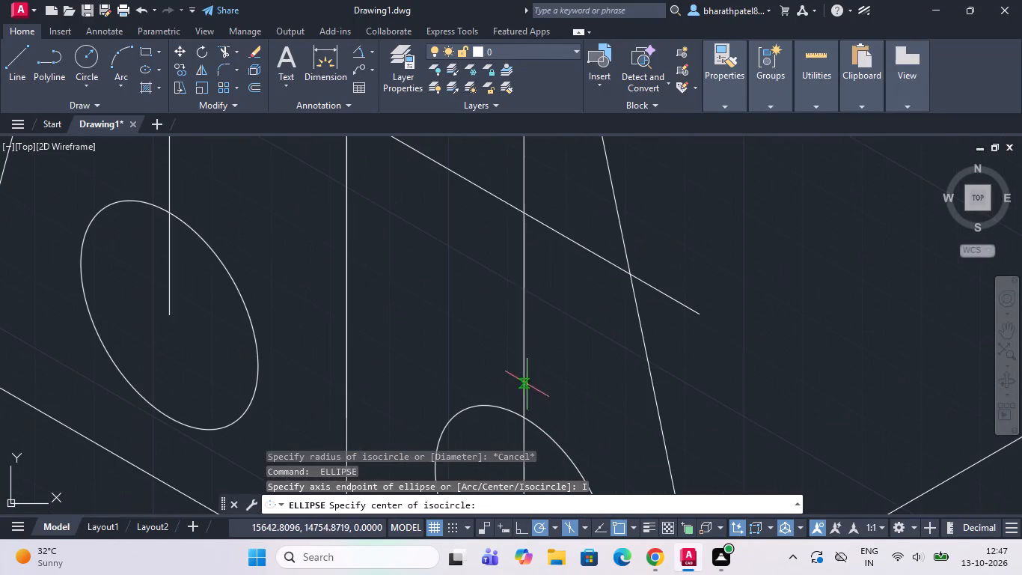
pyautogui.moveTo(524, 210); pyautogui.dragTo(546, 228)
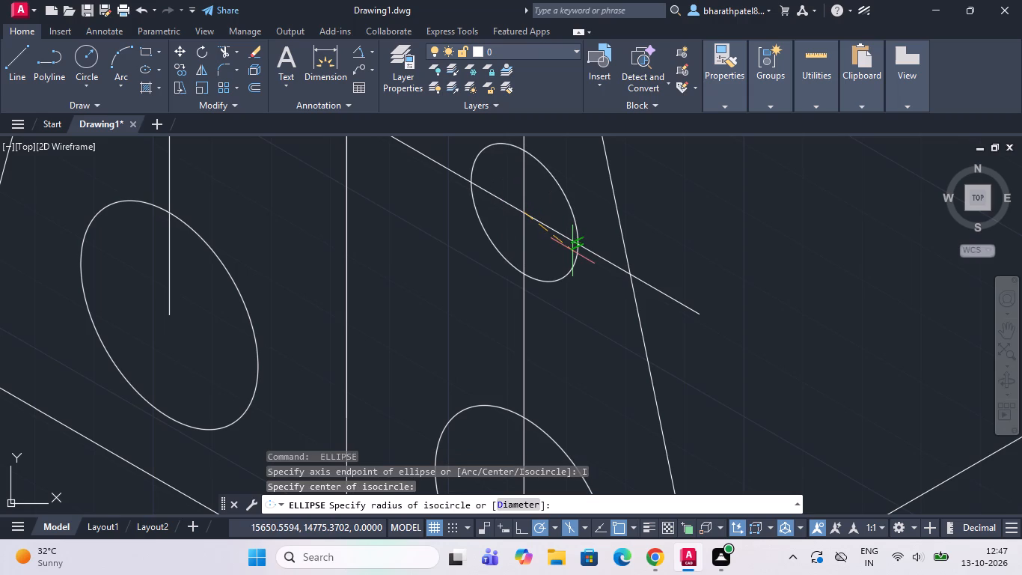
pyautogui.write('15')
pyautogui.press('Return')
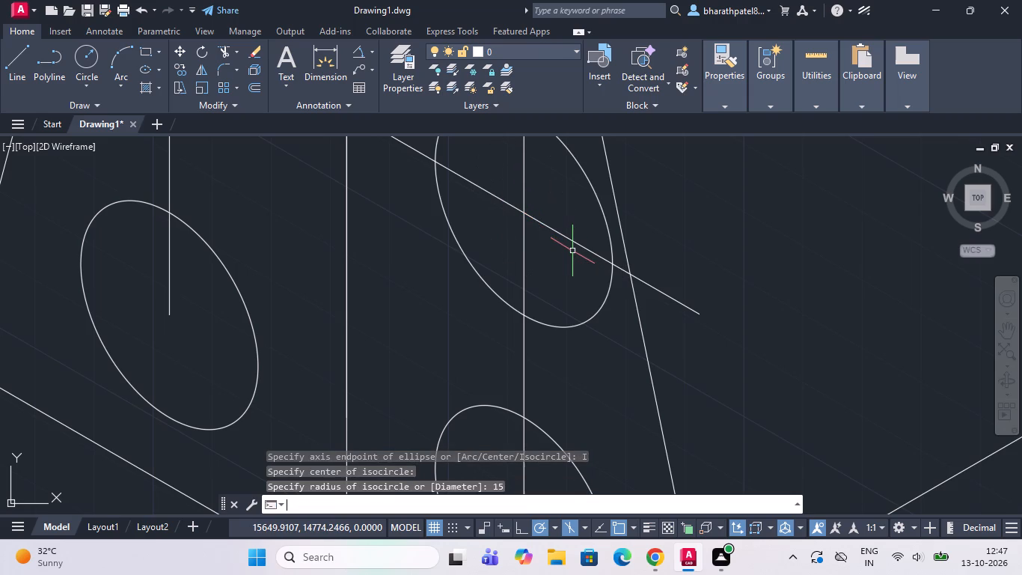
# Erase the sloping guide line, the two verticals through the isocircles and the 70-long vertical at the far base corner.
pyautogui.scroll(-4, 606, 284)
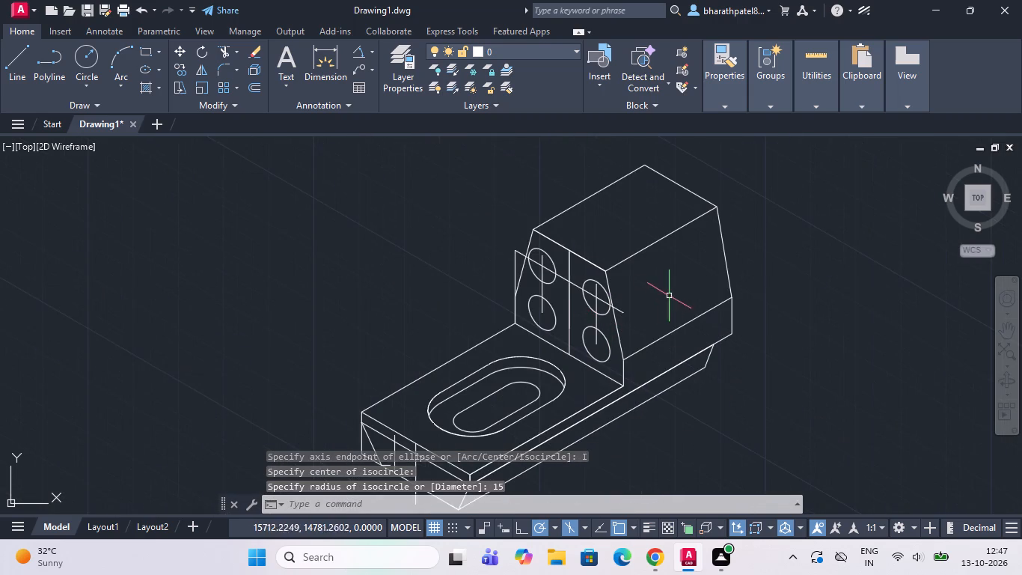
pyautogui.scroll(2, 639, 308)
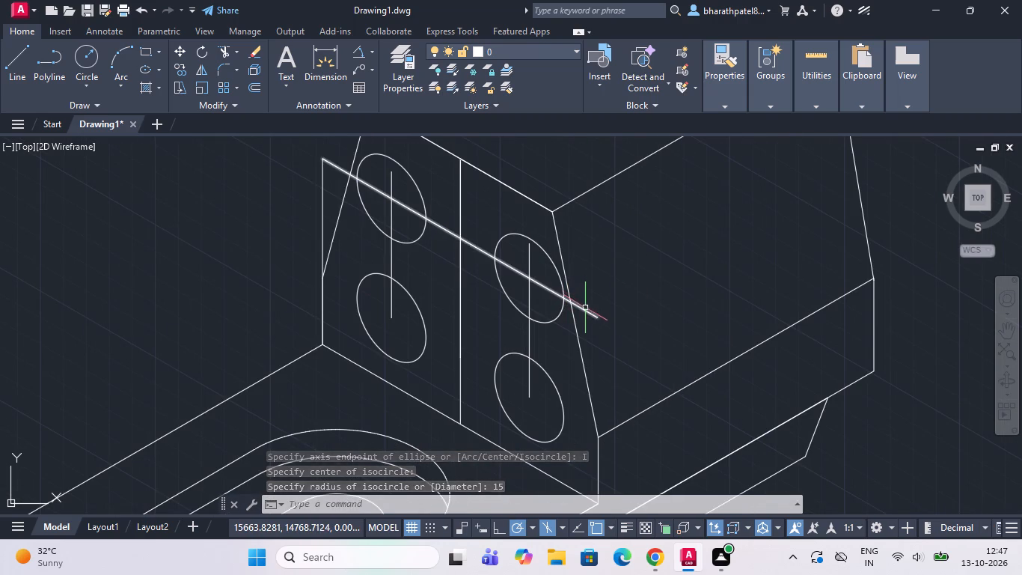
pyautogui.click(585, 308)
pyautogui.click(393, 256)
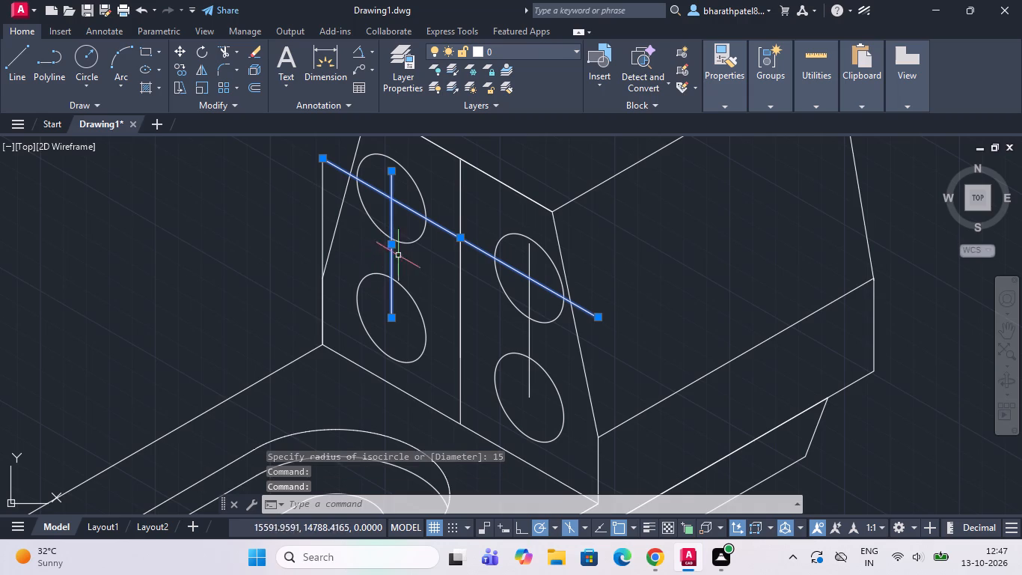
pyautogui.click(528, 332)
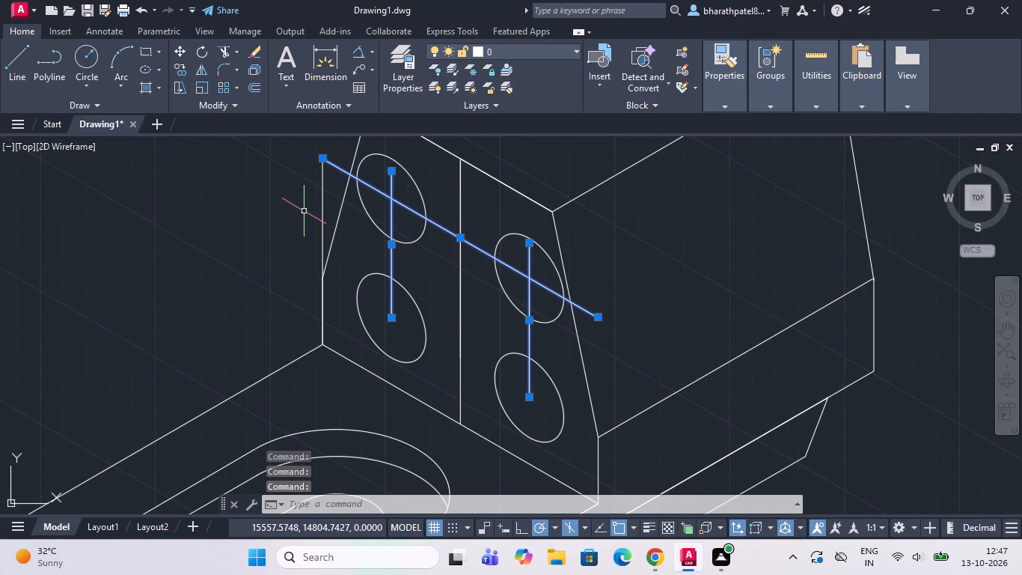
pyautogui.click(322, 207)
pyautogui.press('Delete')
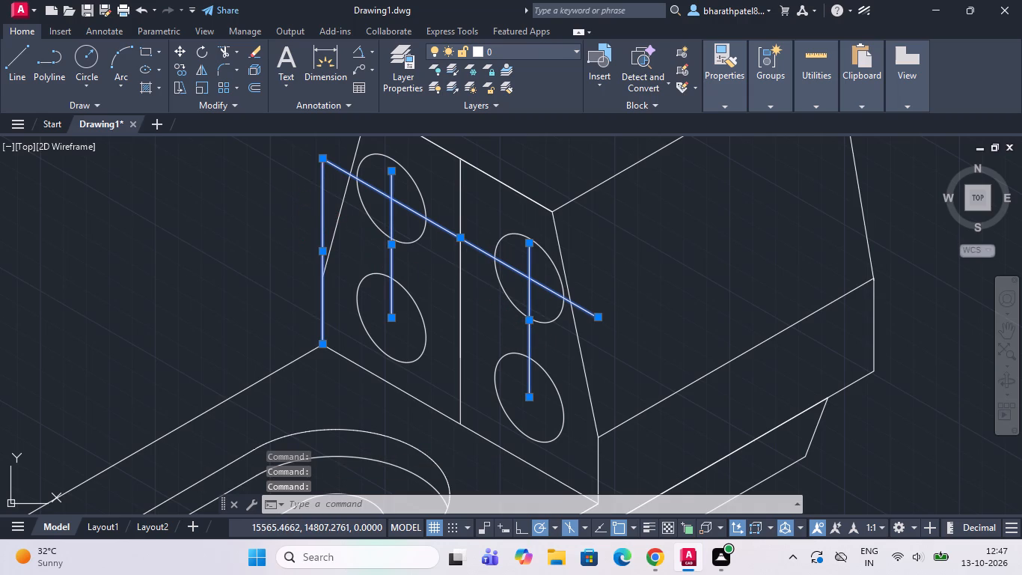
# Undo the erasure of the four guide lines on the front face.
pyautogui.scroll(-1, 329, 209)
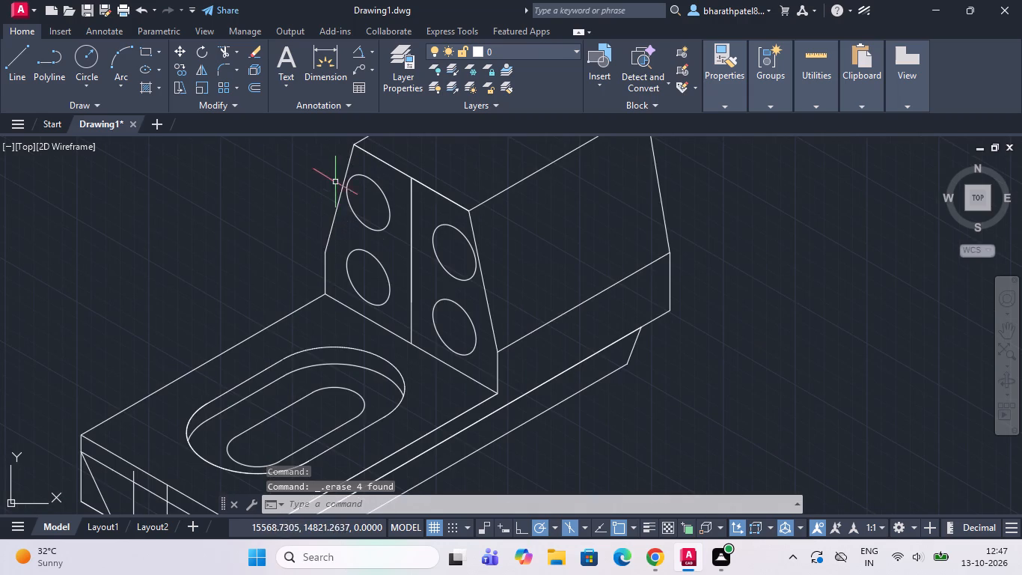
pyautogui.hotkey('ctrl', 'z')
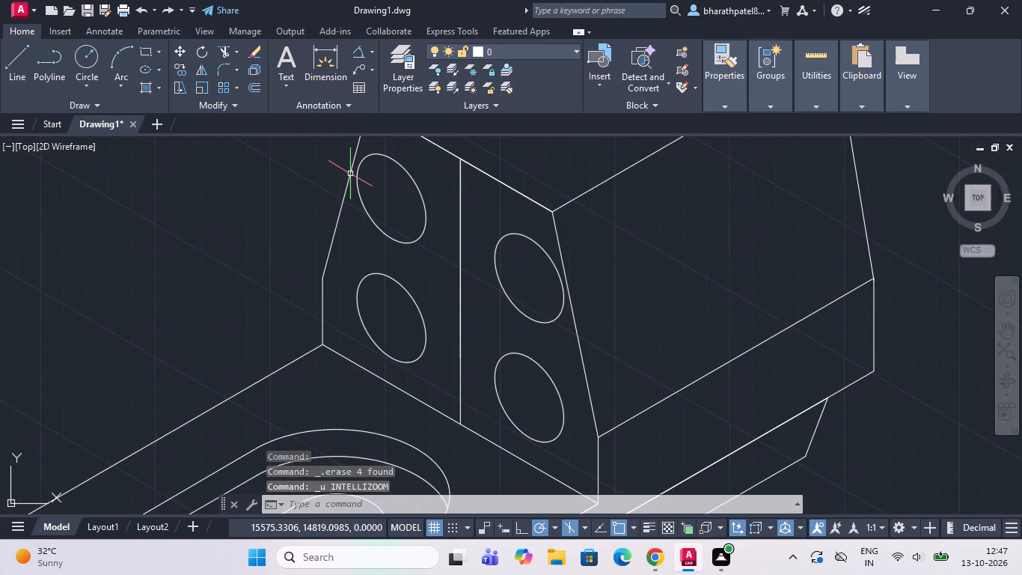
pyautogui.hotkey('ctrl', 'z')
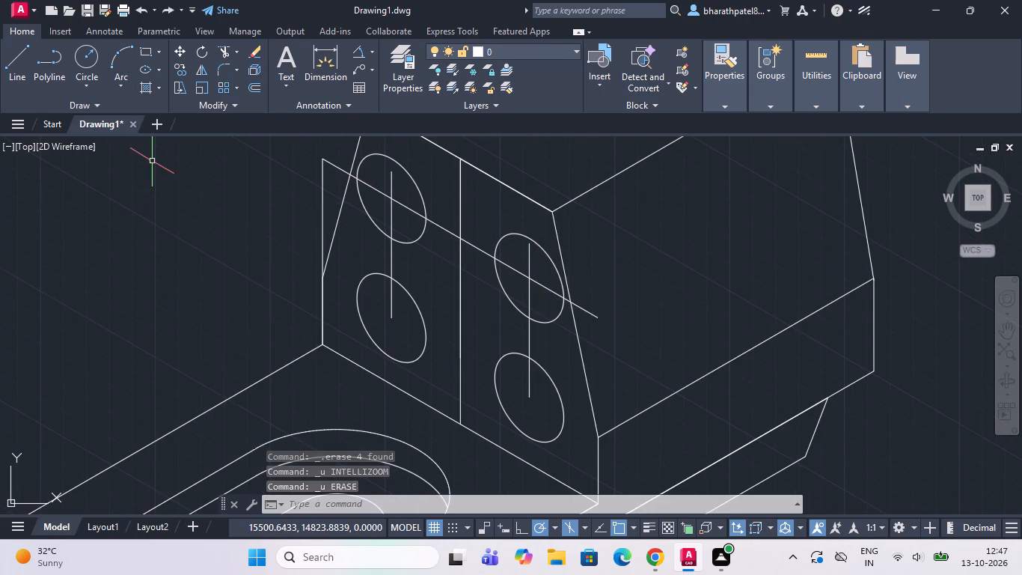
# Draw a line joining the two upper isocircles at their lower crossings with the vertical guides.
pyautogui.click(10, 56)
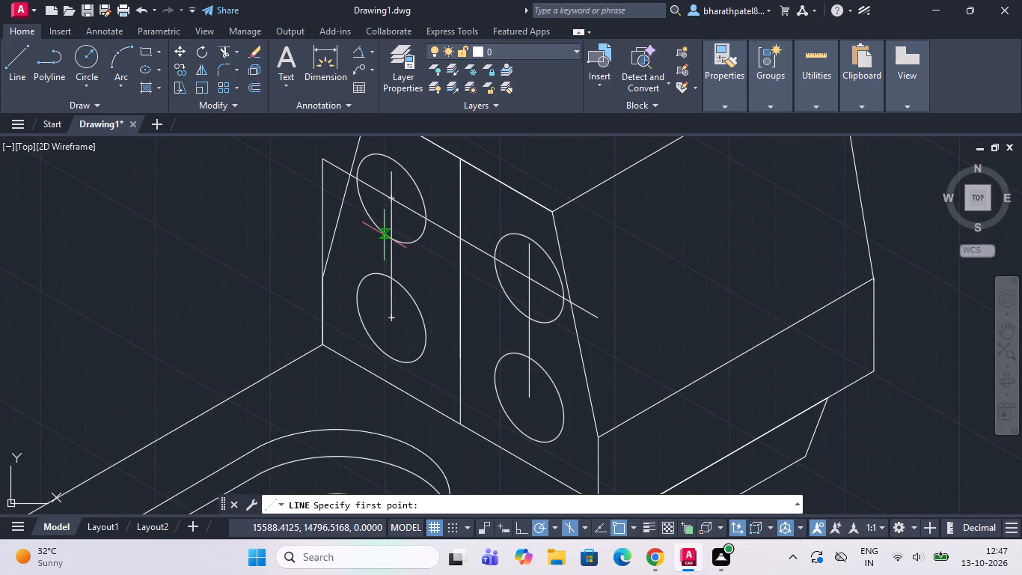
pyautogui.moveTo(392, 240); pyautogui.dragTo(404, 254)
pyautogui.scroll(1, 522, 334)
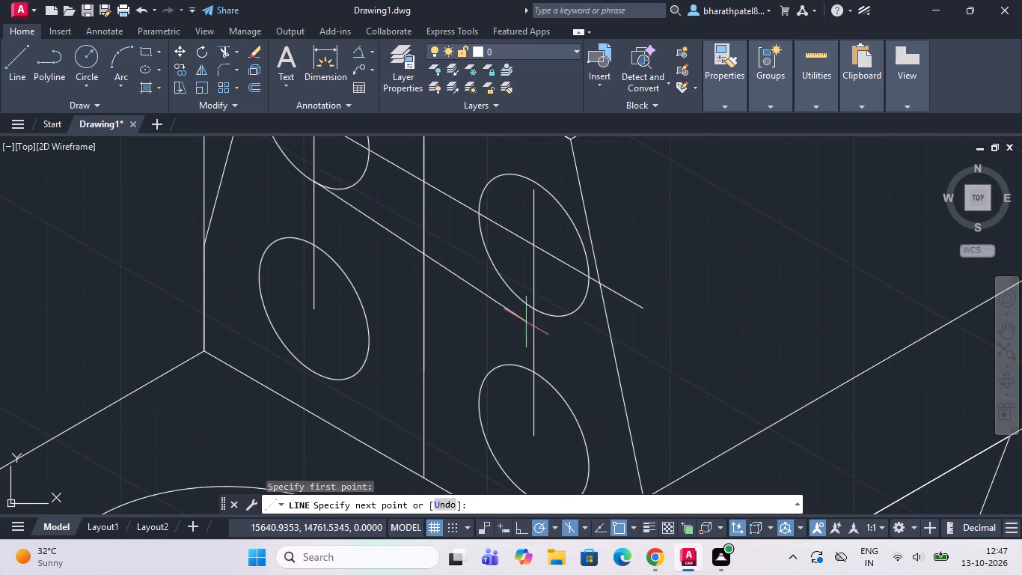
pyautogui.scroll(3, 534, 309)
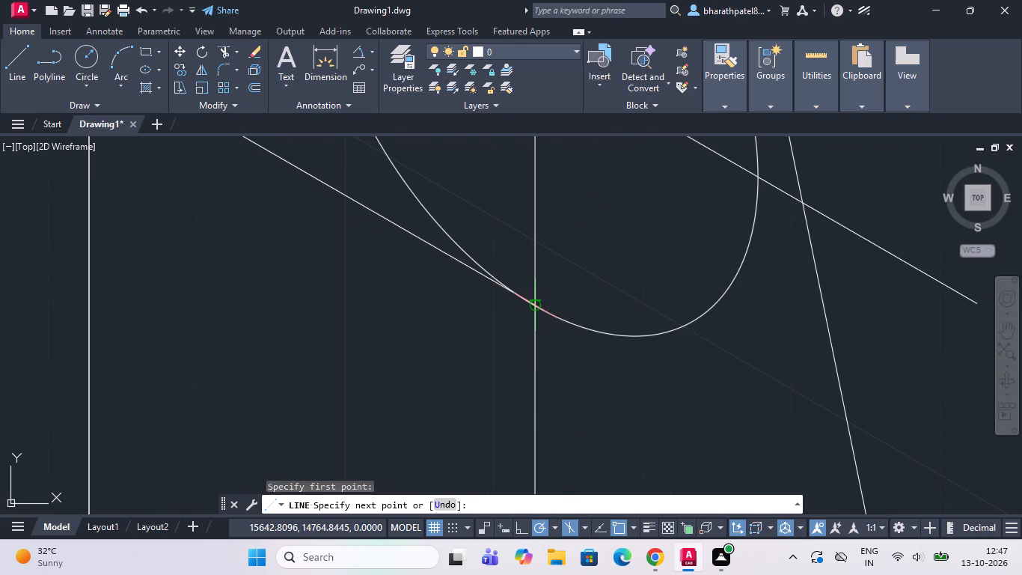
pyautogui.click(536, 302)
pyautogui.scroll(-4, 536, 302)
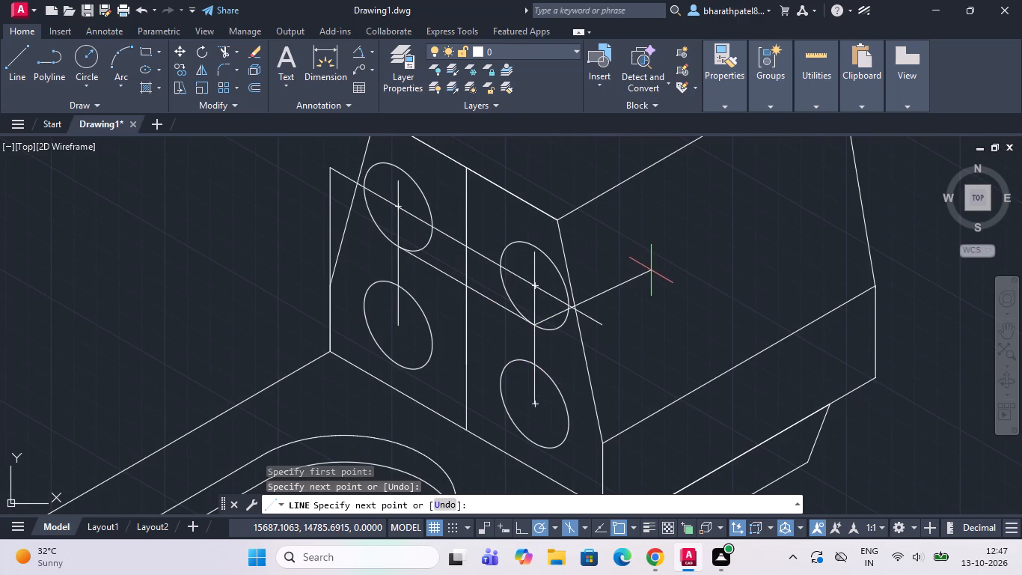
pyautogui.press('Escape')
# Draw a vertical about 24.5 long upward from the centre of the far upper isocircle, past its upper edge.
pyautogui.moveTo(19, 51); pyautogui.dragTo(35, 76)
pyautogui.scroll(-2, 423, 236)
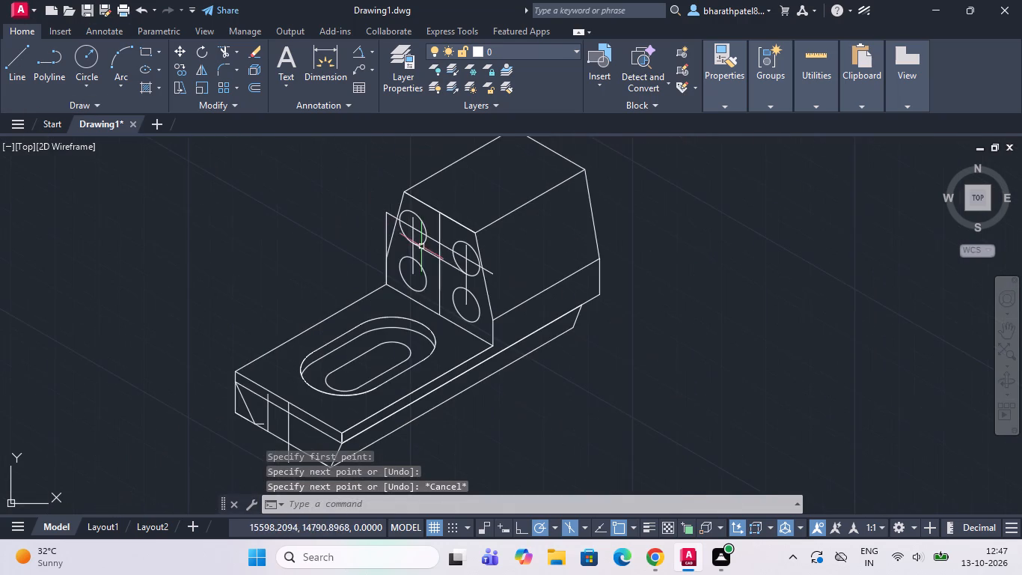
pyautogui.scroll(2, 409, 203)
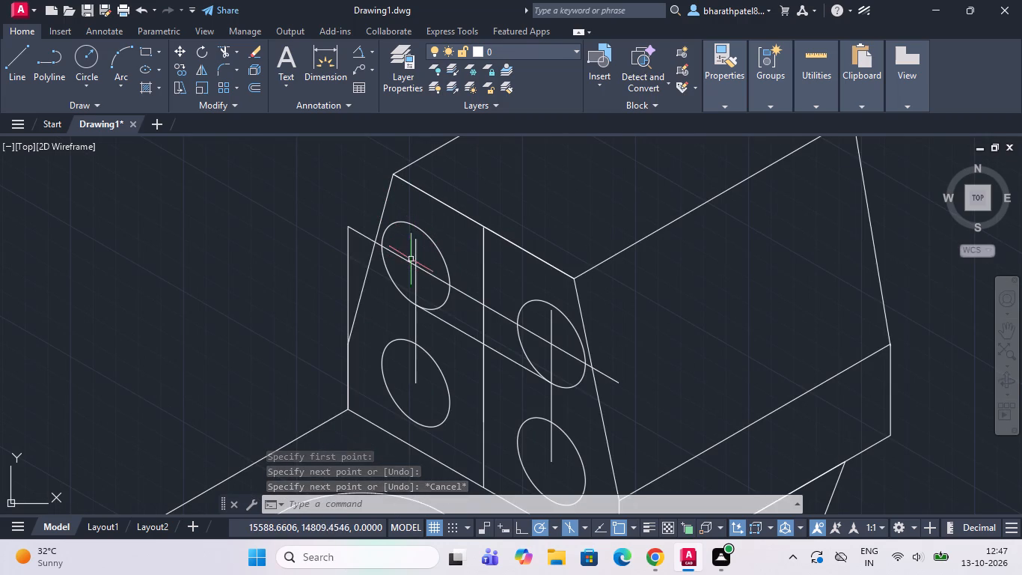
pyautogui.click(10, 64)
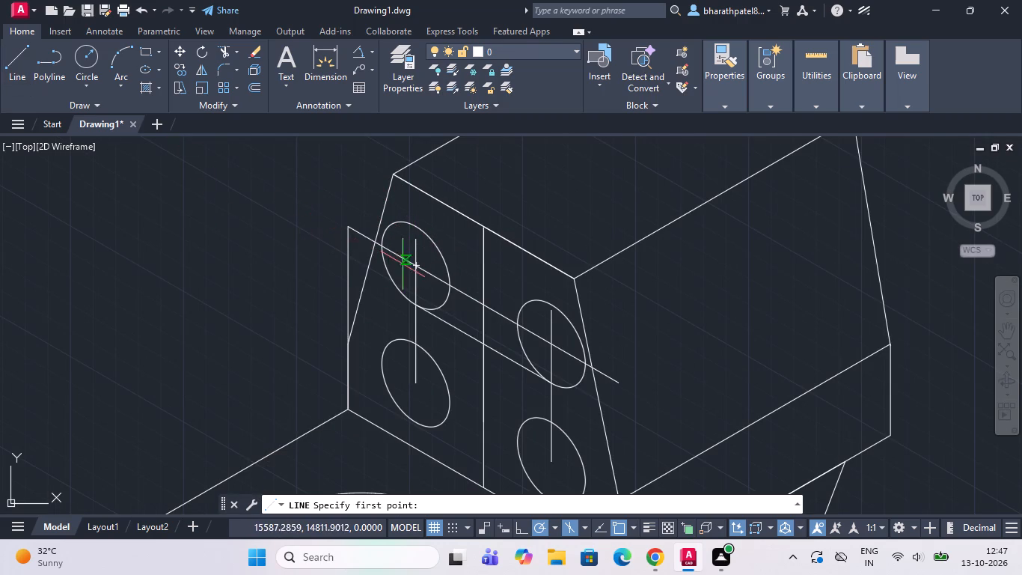
pyautogui.click(422, 267)
pyautogui.click(416, 267)
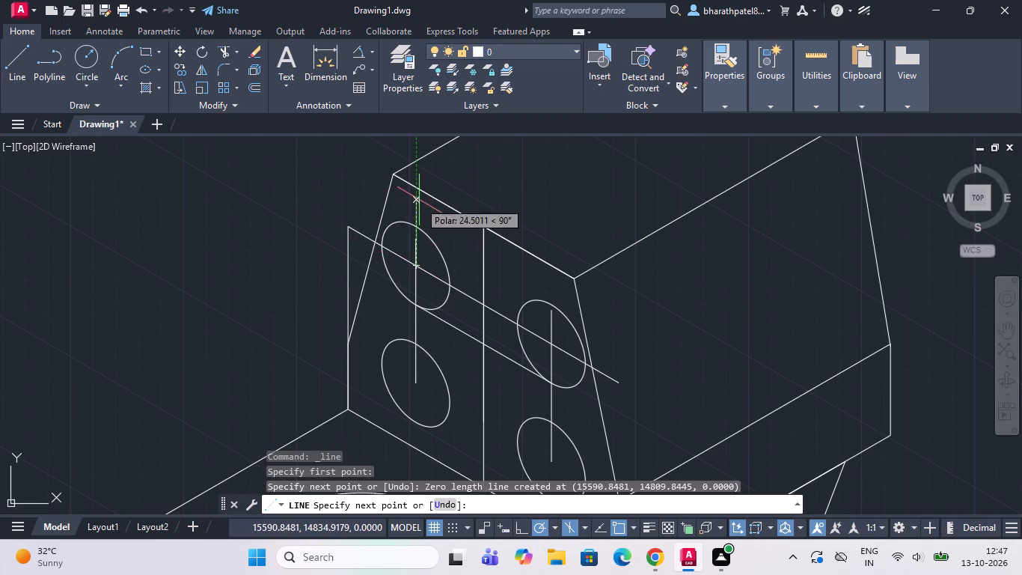
pyautogui.click(412, 201)
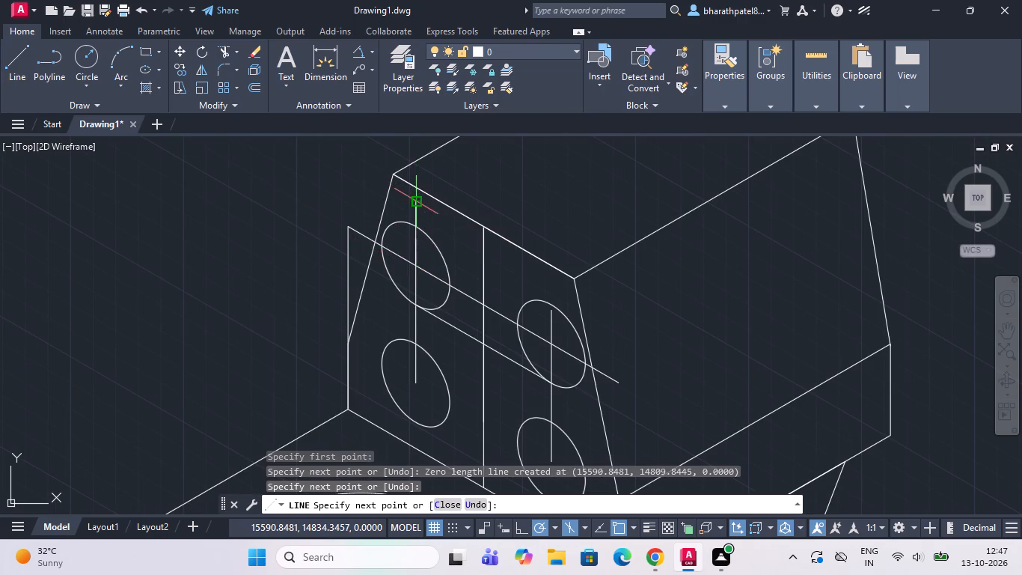
pyautogui.press('Escape')
# Draw a vertical line upward from the centre of the near upper isocircle, past its upper edge.
pyautogui.click(22, 46)
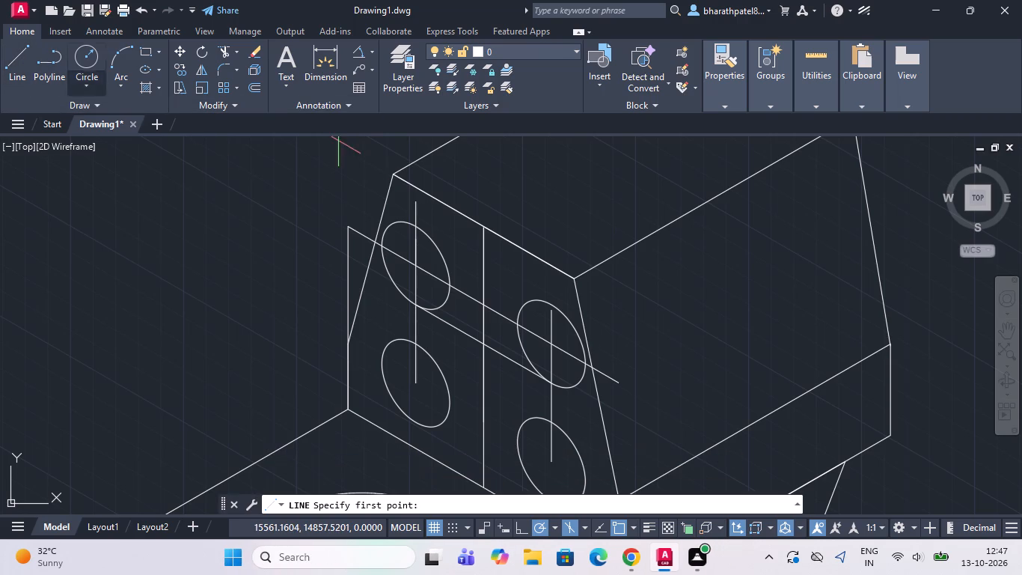
pyautogui.click(556, 348)
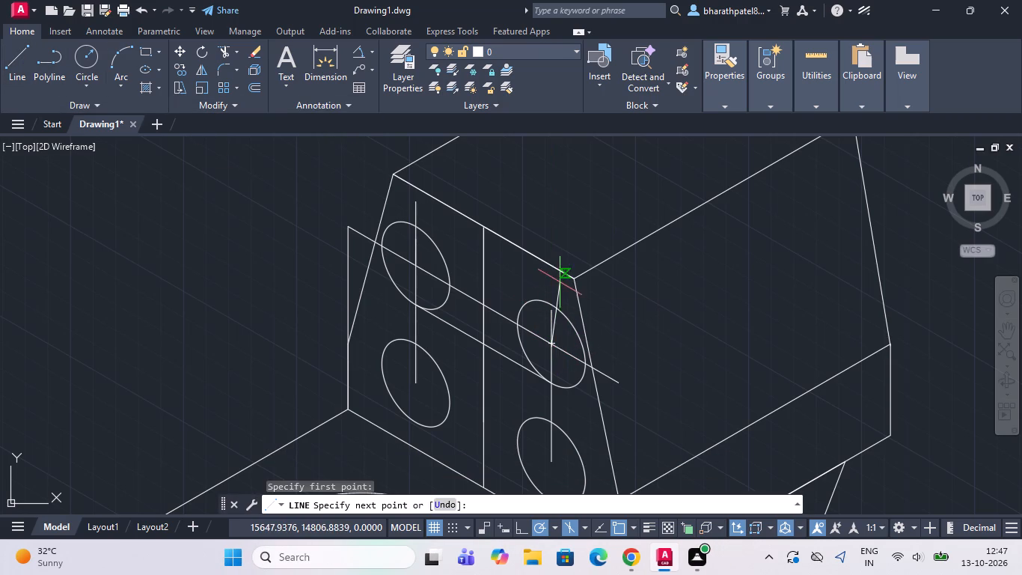
pyautogui.click(552, 279)
pyautogui.press('Escape')
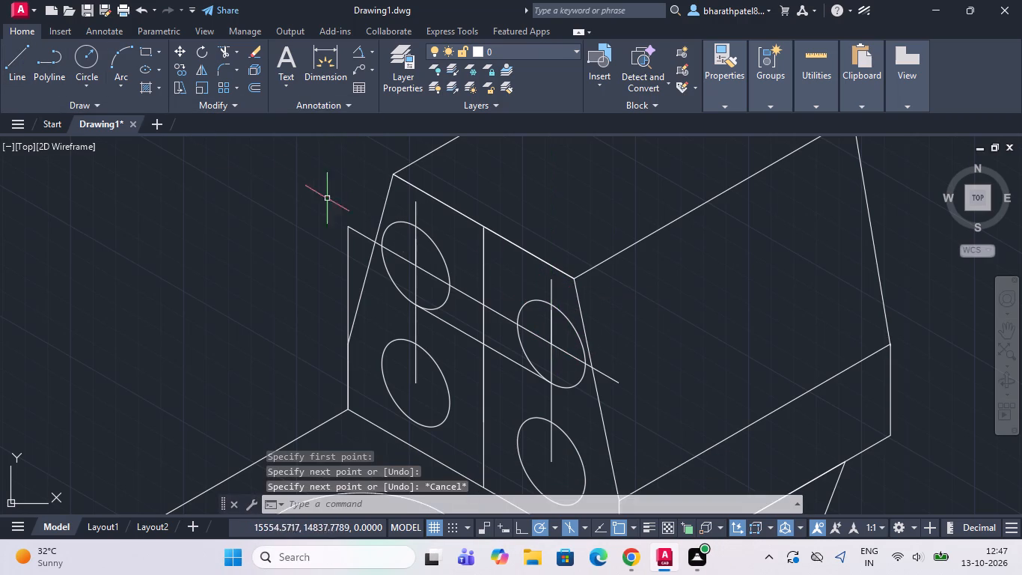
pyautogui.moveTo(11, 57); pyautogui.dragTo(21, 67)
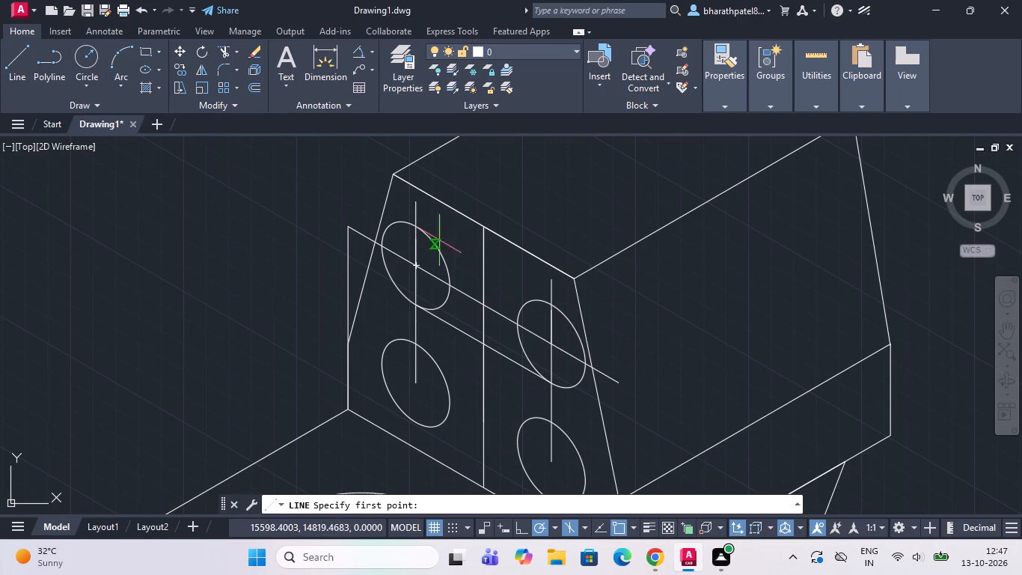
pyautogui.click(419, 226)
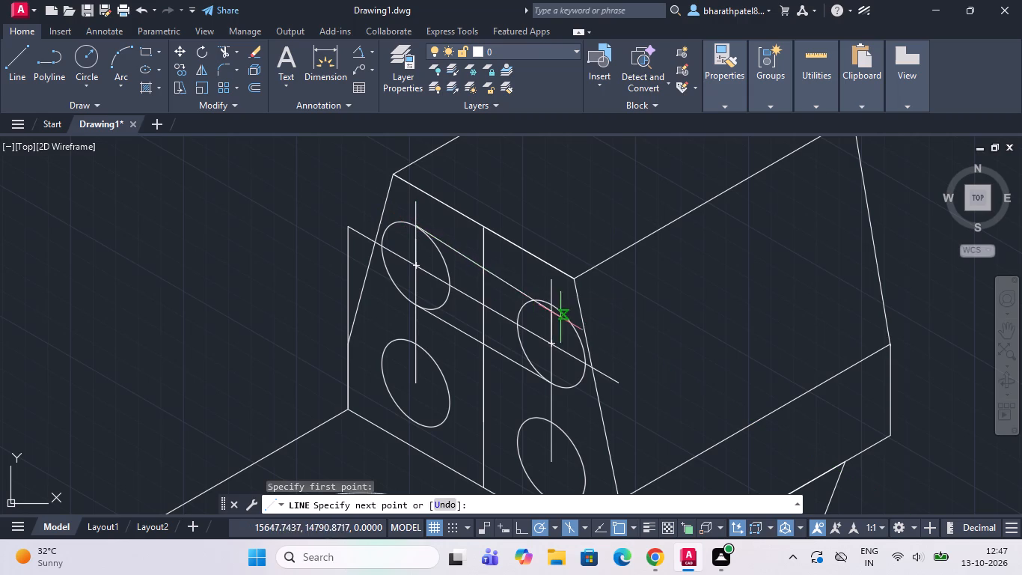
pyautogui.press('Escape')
# Draw a line joining the two upper isocircles at their upper crossings with the vertical guides.
pyautogui.click(16, 59)
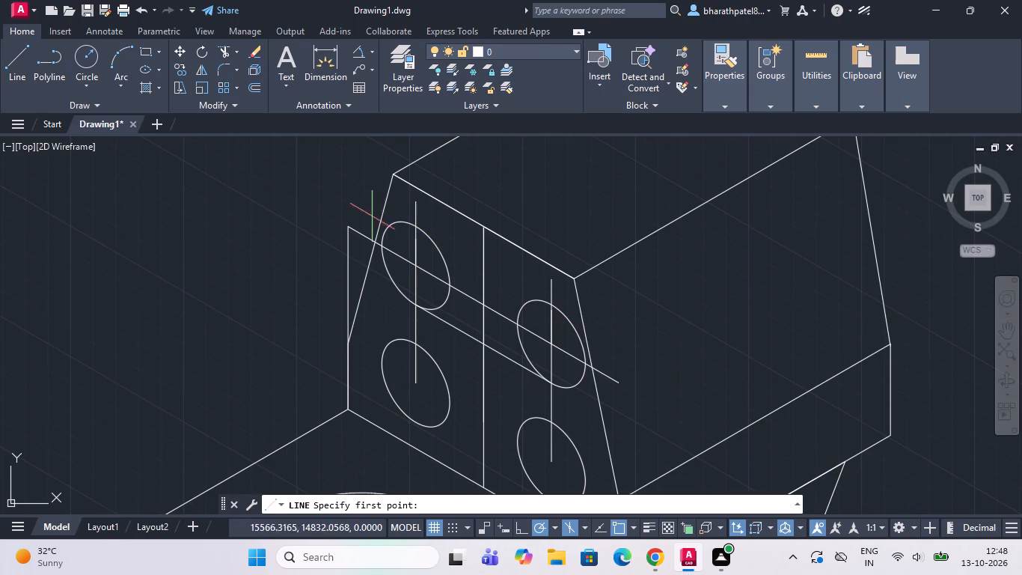
pyautogui.scroll(3, 401, 231)
pyautogui.click(457, 208)
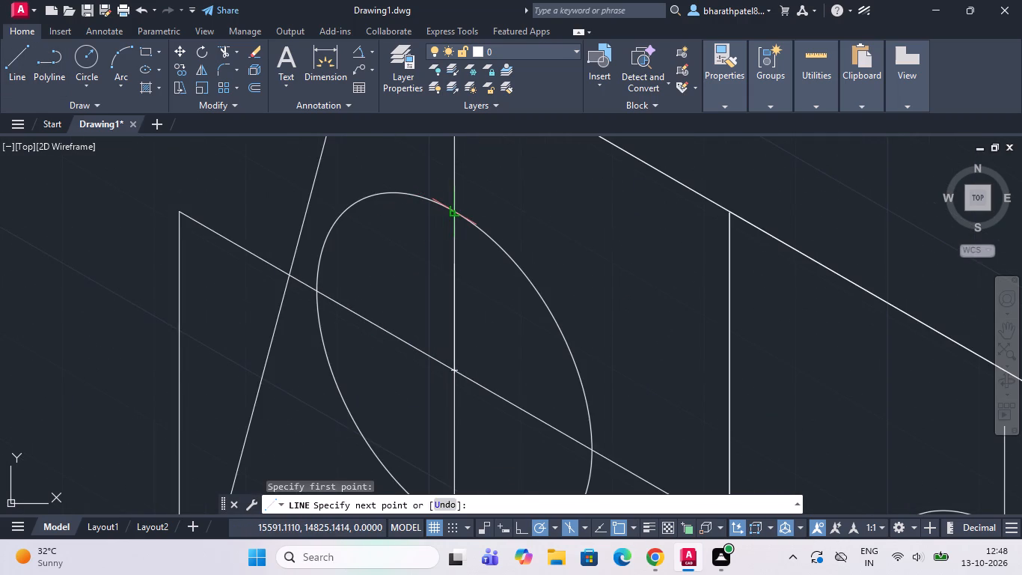
pyautogui.scroll(-3, 457, 208)
pyautogui.scroll(2, 593, 288)
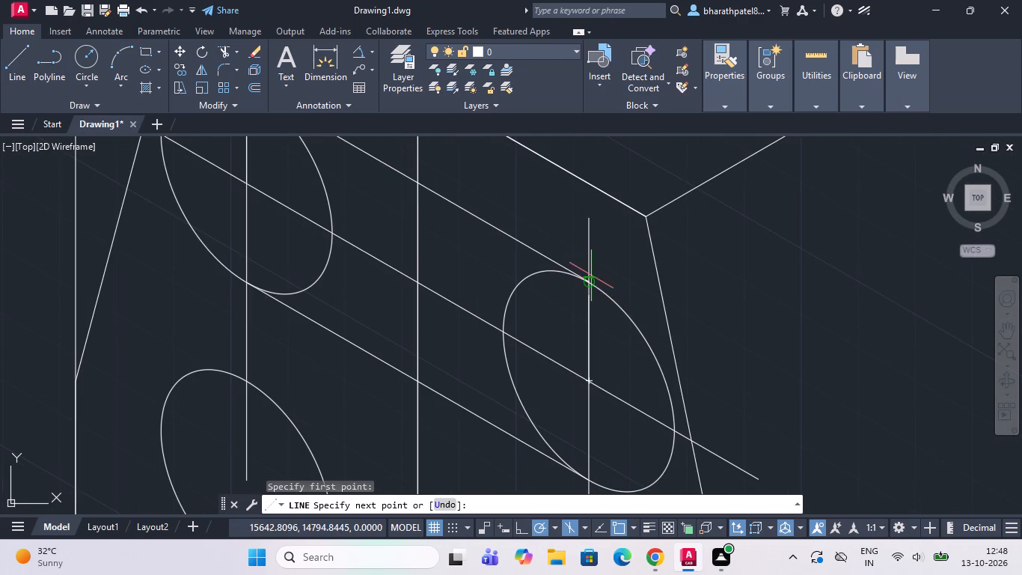
pyautogui.click(588, 282)
pyautogui.press('Escape')
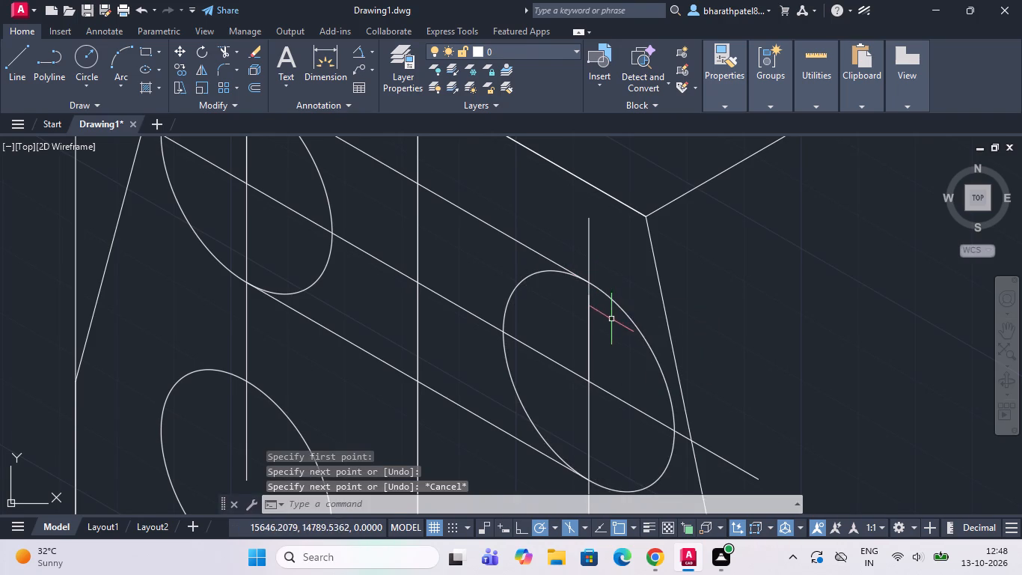
# Erase the sloping centre guide, the four verticals through the upper isocircles and the vertical guide at the front face's far corner.
pyautogui.scroll(-2, 635, 294)
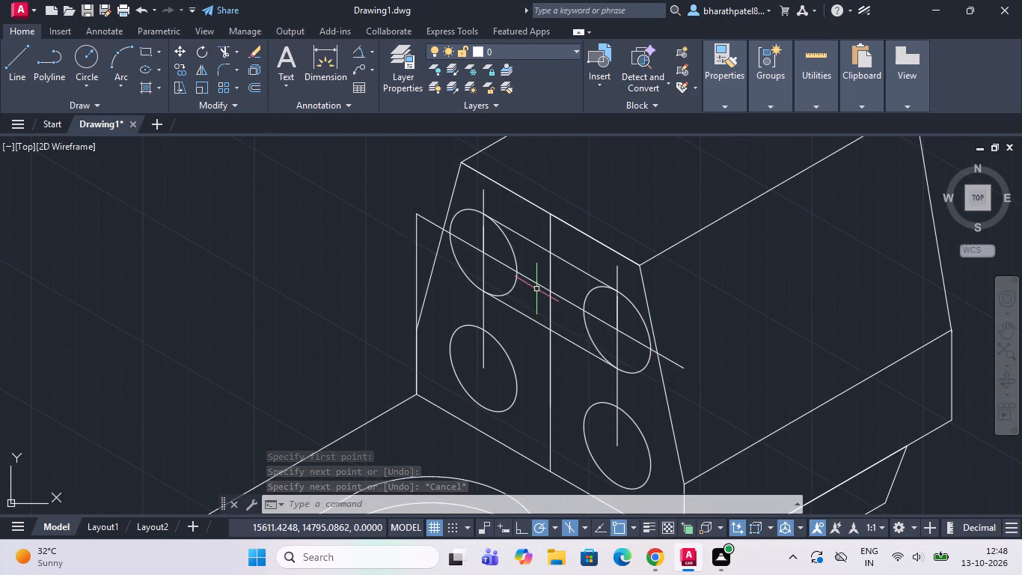
pyautogui.click(535, 284)
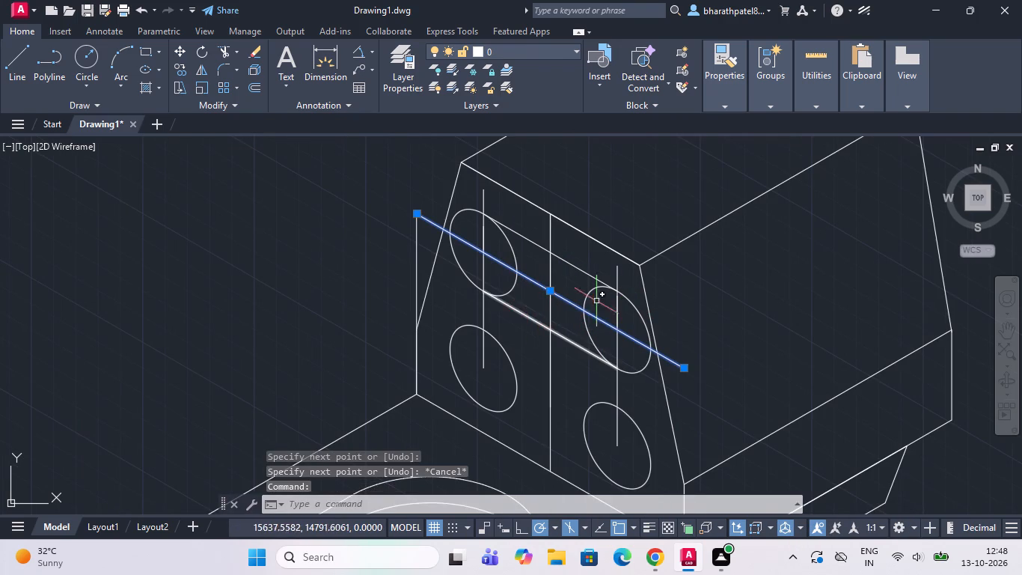
pyautogui.click(616, 308)
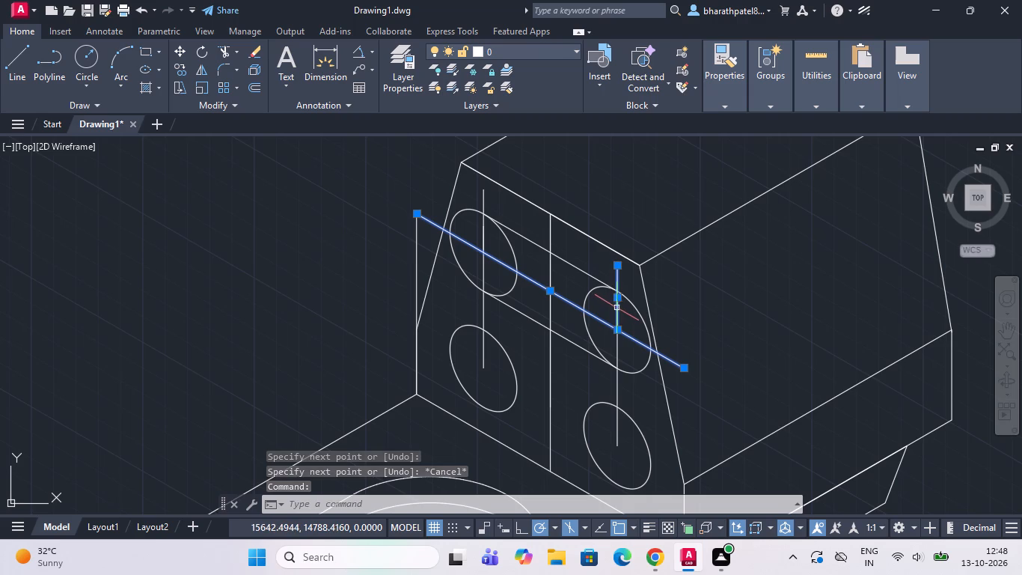
pyautogui.click(618, 349)
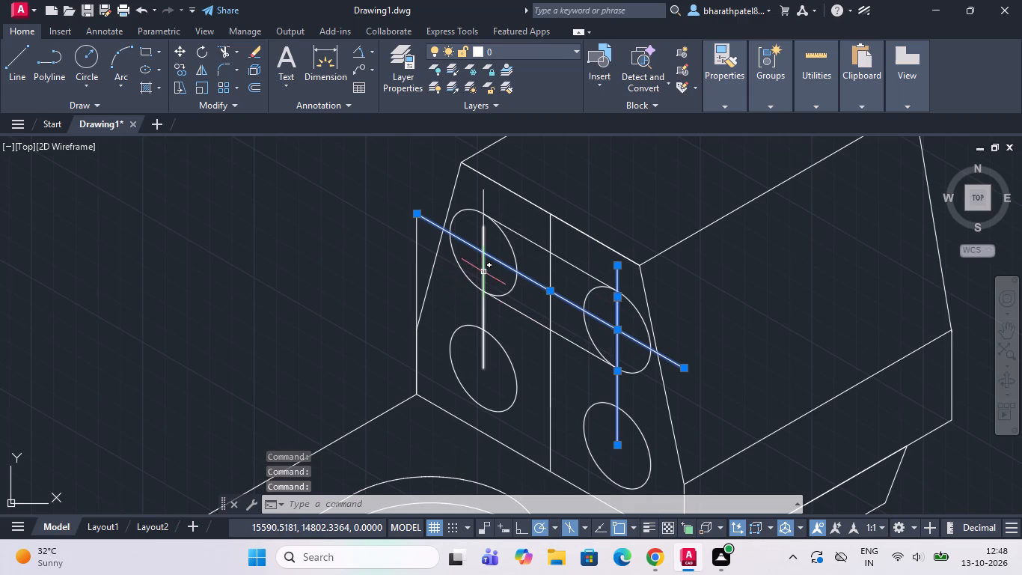
pyautogui.click(483, 272)
pyautogui.click(484, 199)
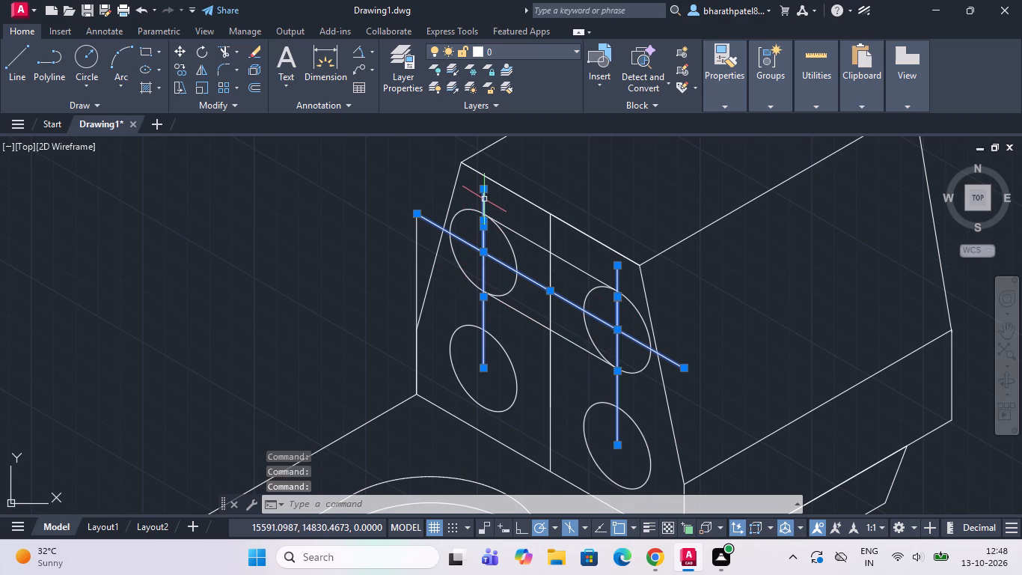
pyautogui.press('Delete')
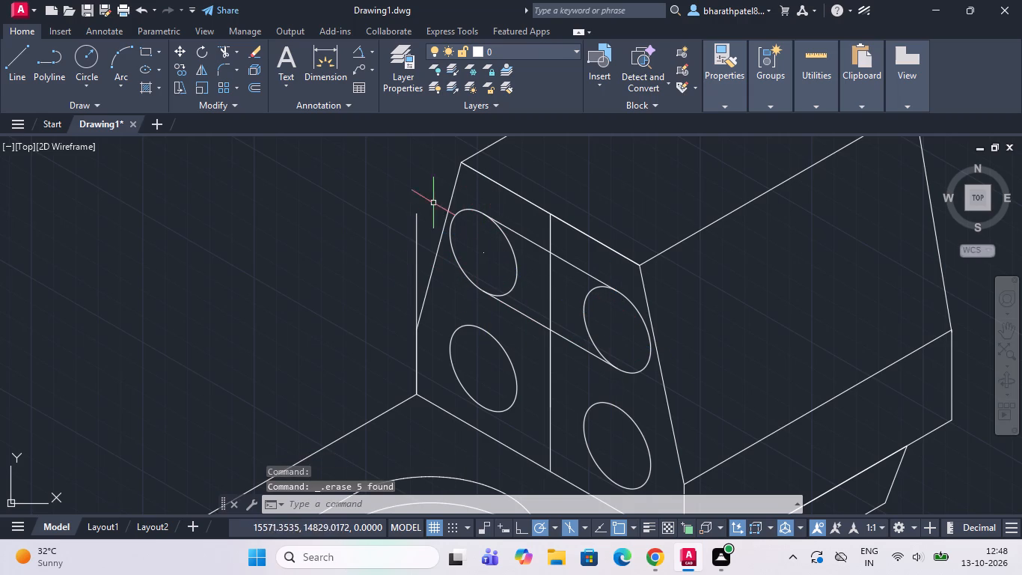
pyautogui.click(417, 233)
pyautogui.press('Delete')
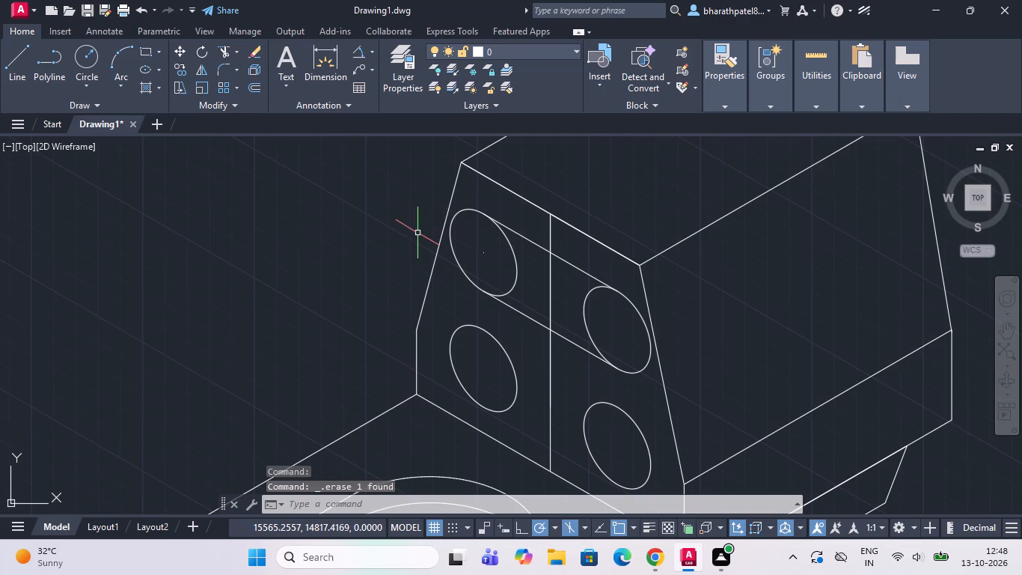
# Trim the inner arcs of the two upper isocircles between the connecting lines to form a rounded slot.
pyautogui.click(229, 52)
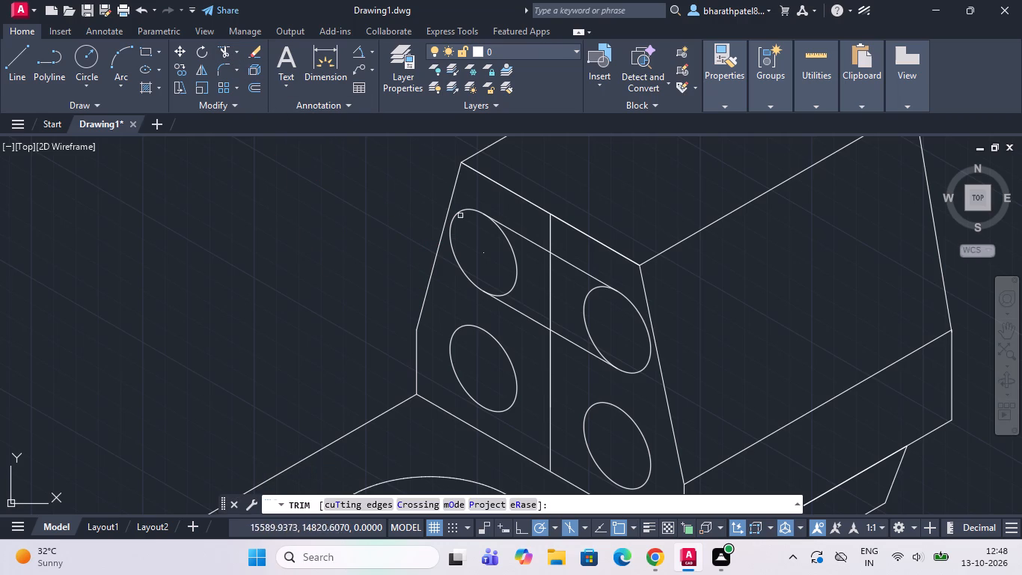
pyautogui.click(513, 251)
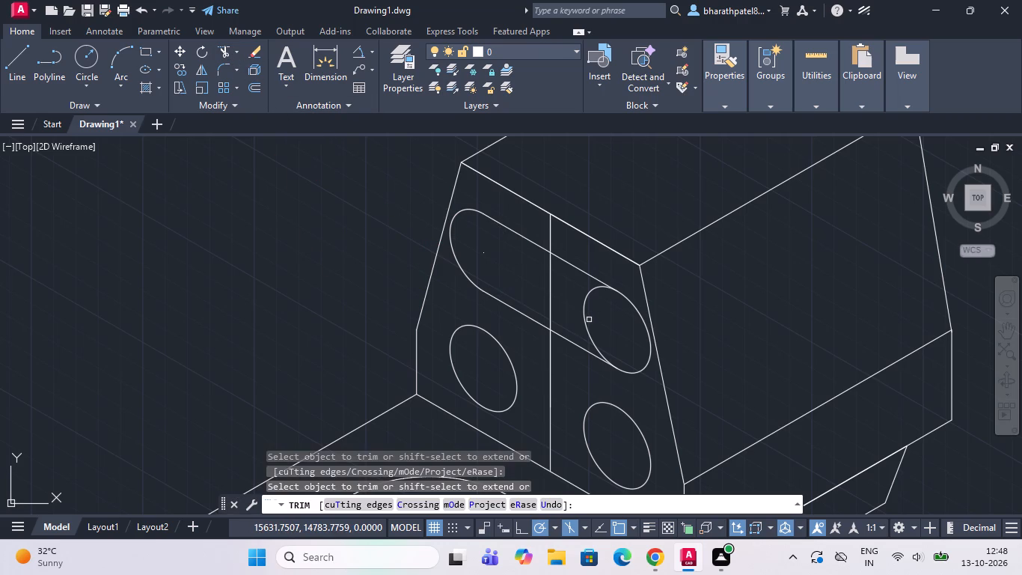
pyautogui.click(588, 320)
pyautogui.click(566, 308)
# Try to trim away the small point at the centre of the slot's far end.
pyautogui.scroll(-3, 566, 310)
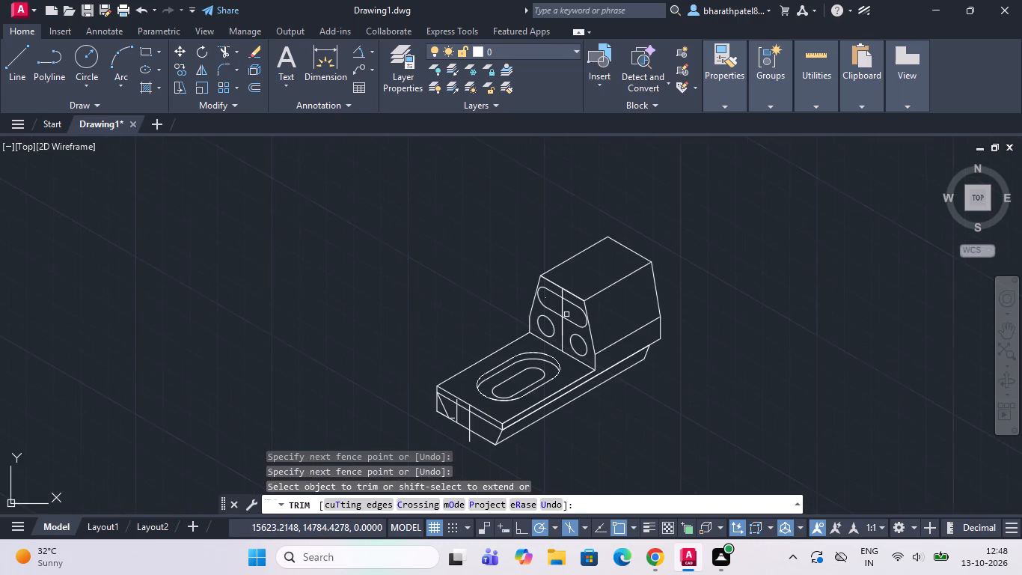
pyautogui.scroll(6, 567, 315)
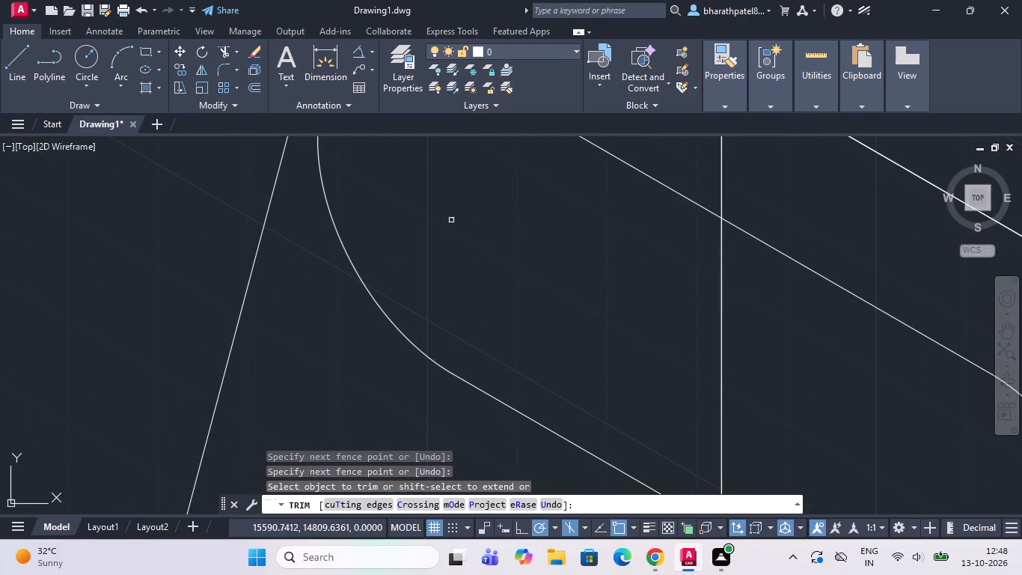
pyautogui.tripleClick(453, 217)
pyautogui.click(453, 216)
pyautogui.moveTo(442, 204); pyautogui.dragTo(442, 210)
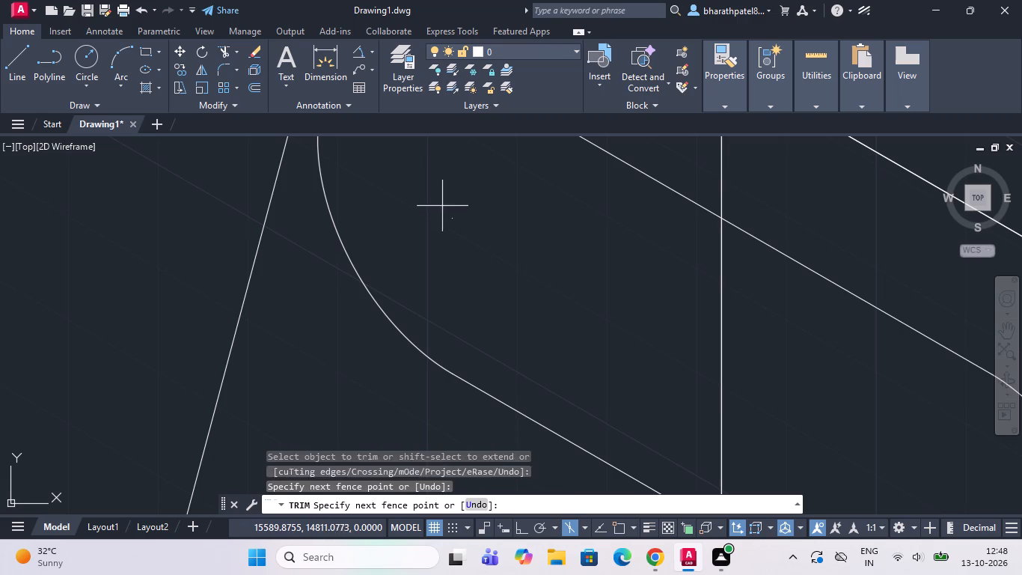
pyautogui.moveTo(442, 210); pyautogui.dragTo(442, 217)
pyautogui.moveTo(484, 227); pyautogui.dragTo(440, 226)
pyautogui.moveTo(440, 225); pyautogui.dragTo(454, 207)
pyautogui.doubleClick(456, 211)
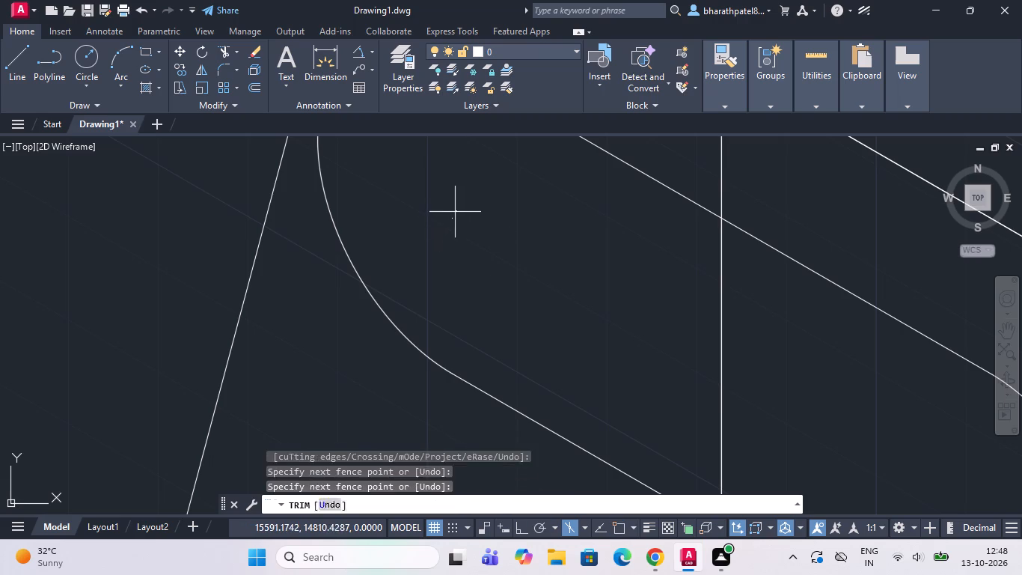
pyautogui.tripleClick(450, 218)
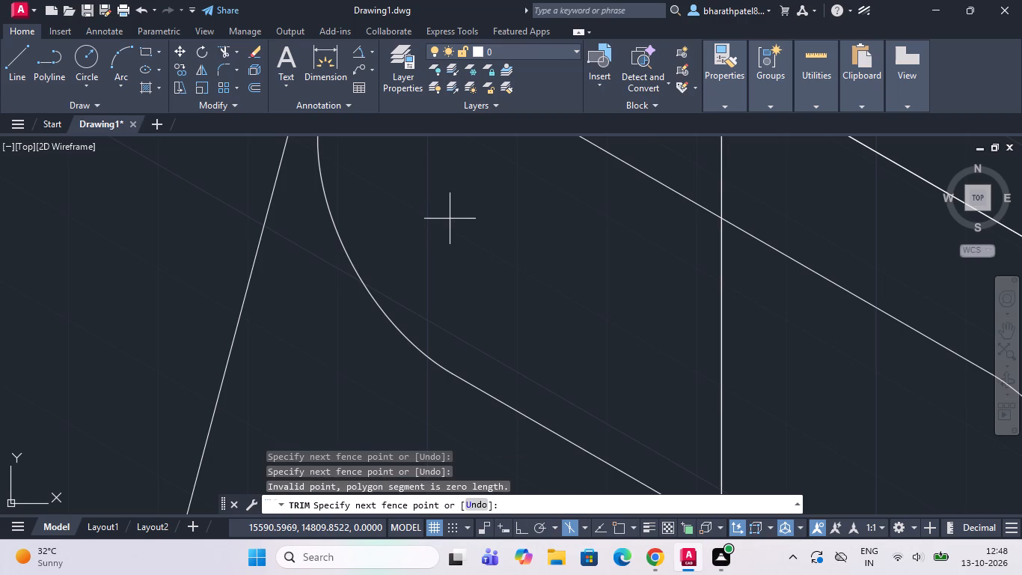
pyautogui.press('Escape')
# Erase the small leftover point at the centre of the slot's far end.
pyautogui.moveTo(427, 190); pyautogui.dragTo(427, 201)
pyautogui.click(477, 243)
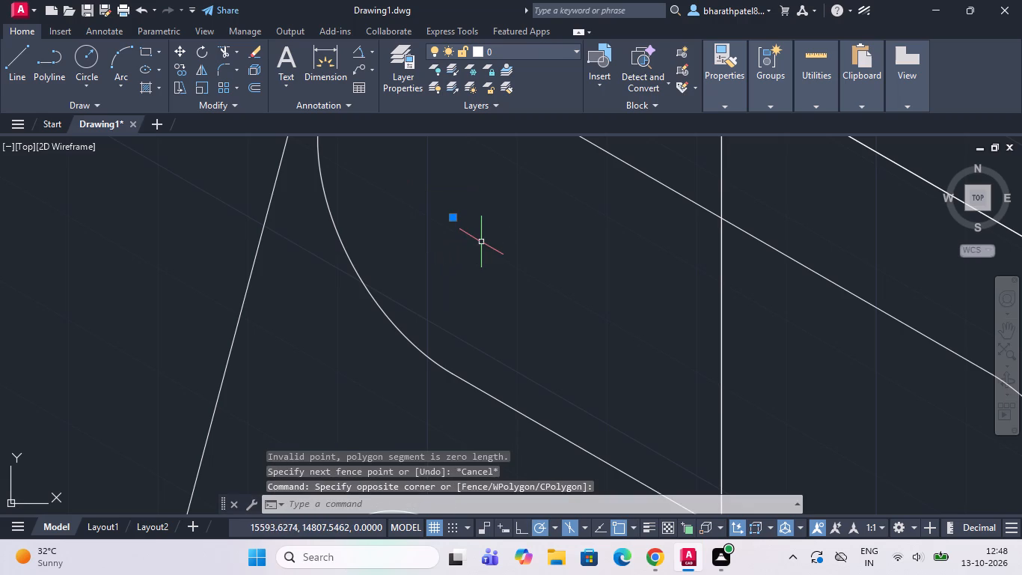
pyautogui.press('Delete')
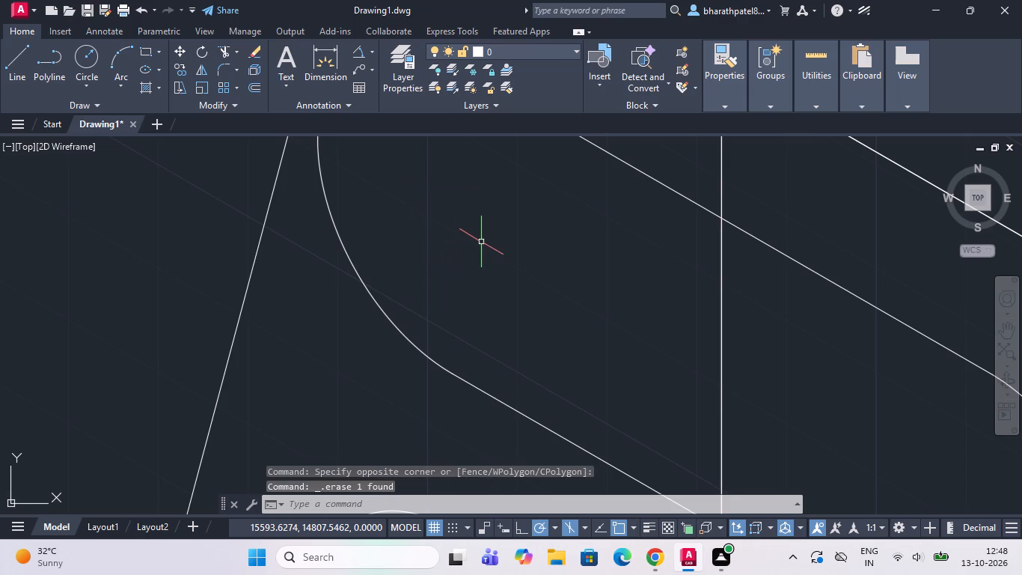
# Examine the upright's front face and the whole isometric drawing, including the slotted base and its end face.
pyautogui.scroll(-3, 539, 253)
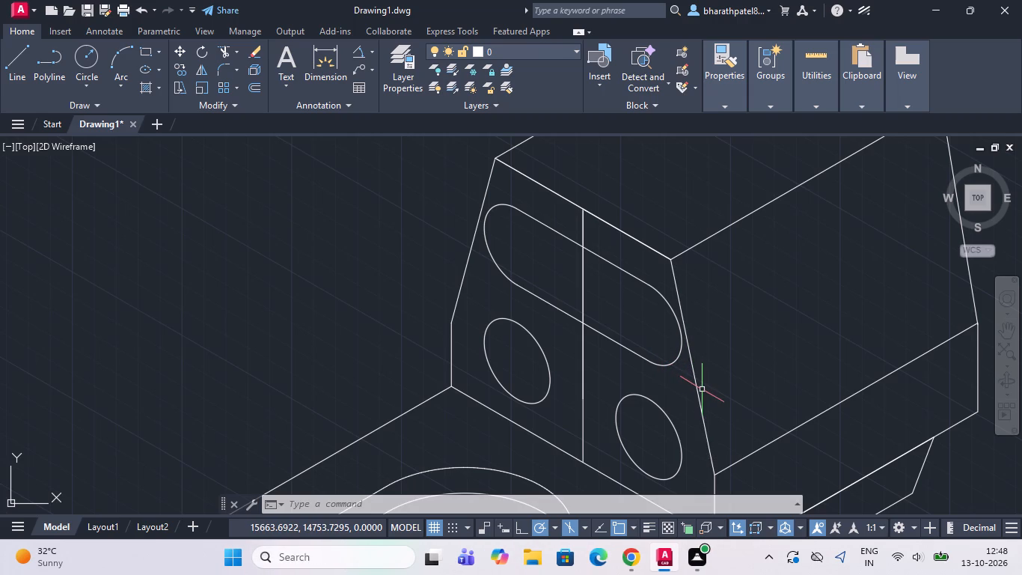
pyautogui.scroll(-2, 704, 388)
pyautogui.scroll(-1, 649, 310)
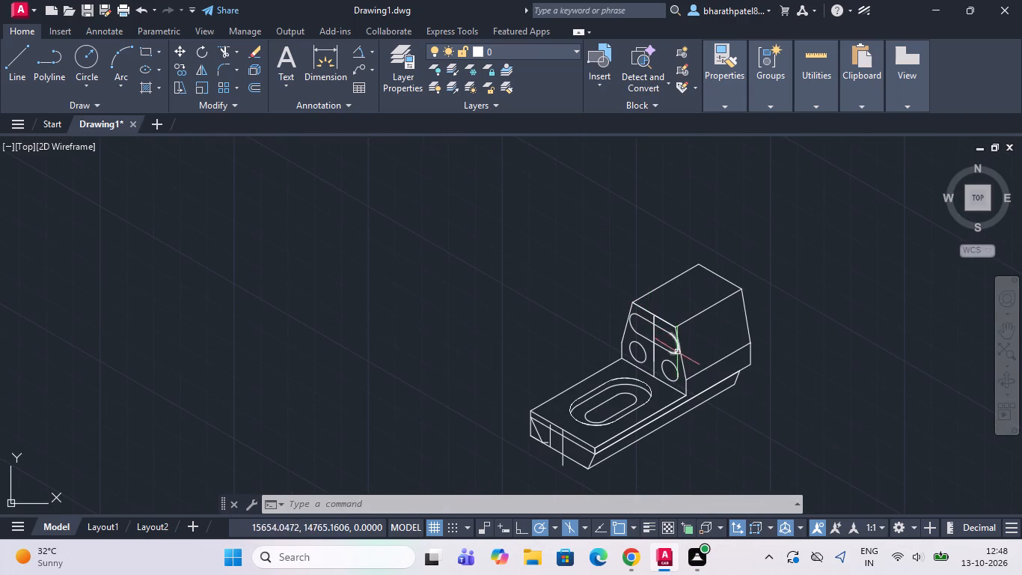
pyautogui.scroll(3, 678, 353)
pyautogui.scroll(-1, 679, 336)
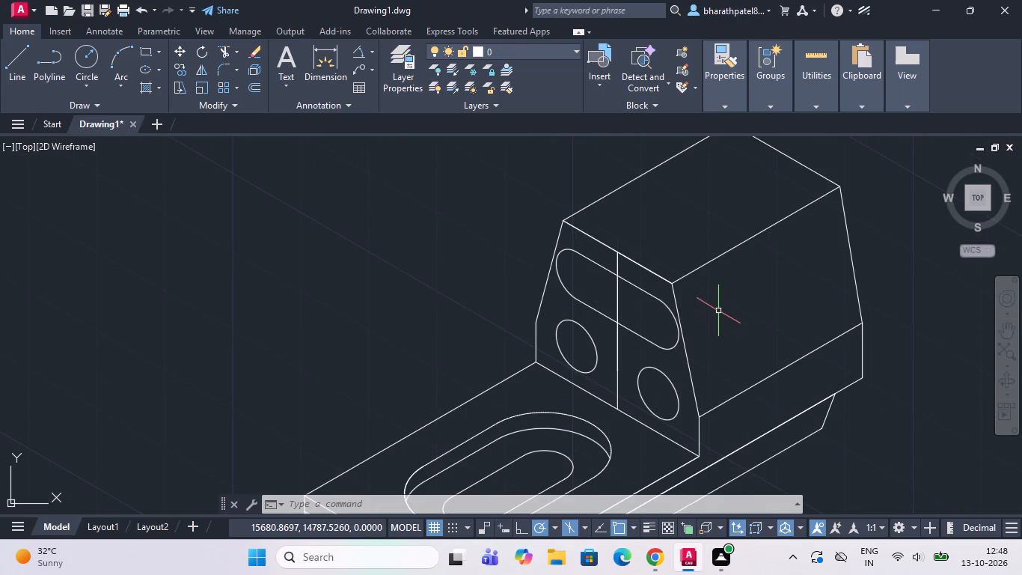
pyautogui.scroll(-1, 718, 311)
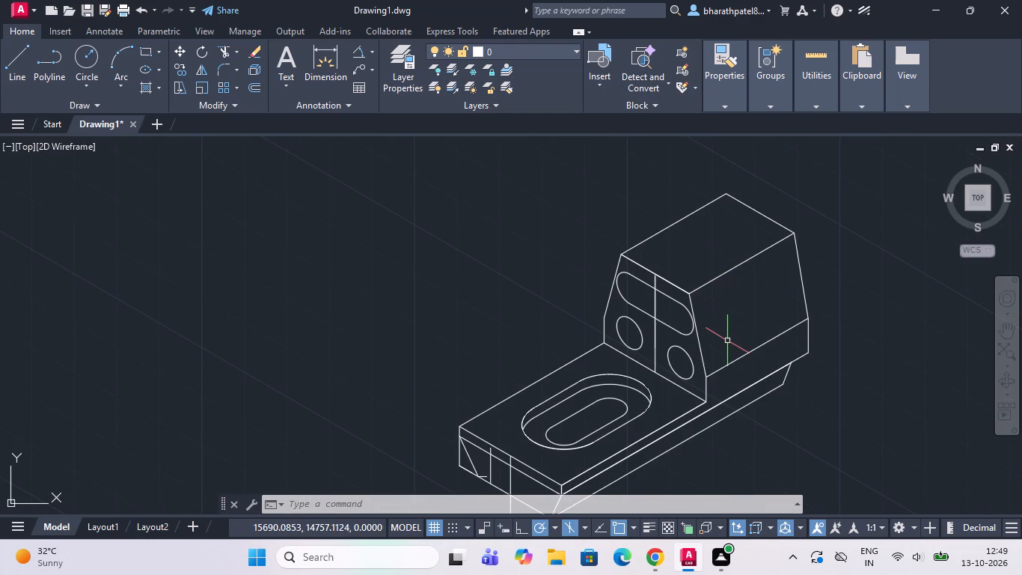
pyautogui.scroll(-2, 727, 341)
pyautogui.scroll(2, 726, 392)
pyautogui.scroll(-1, 726, 392)
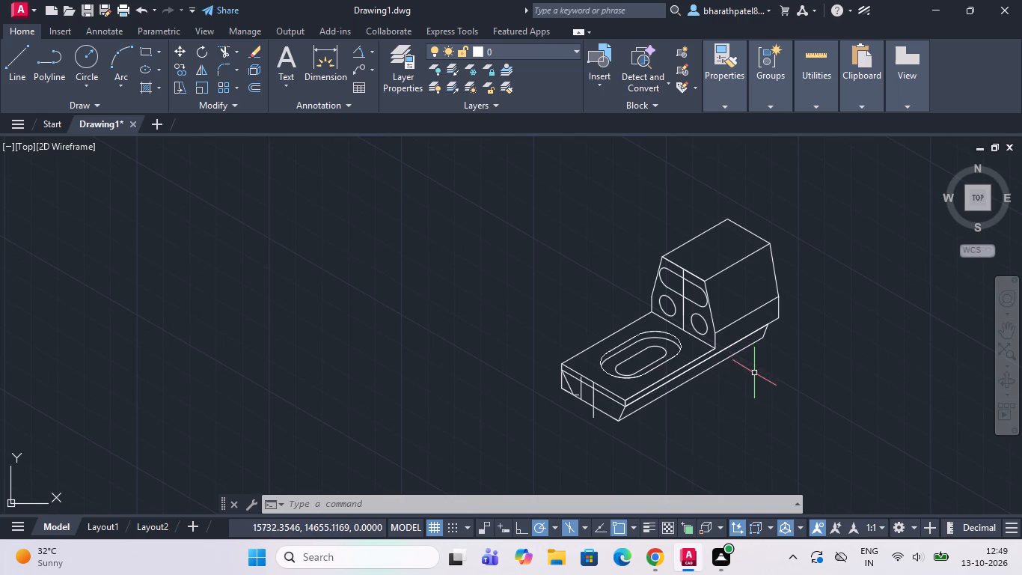
pyautogui.scroll(-2, 754, 356)
pyautogui.scroll(5, 723, 406)
pyautogui.scroll(-1, 716, 403)
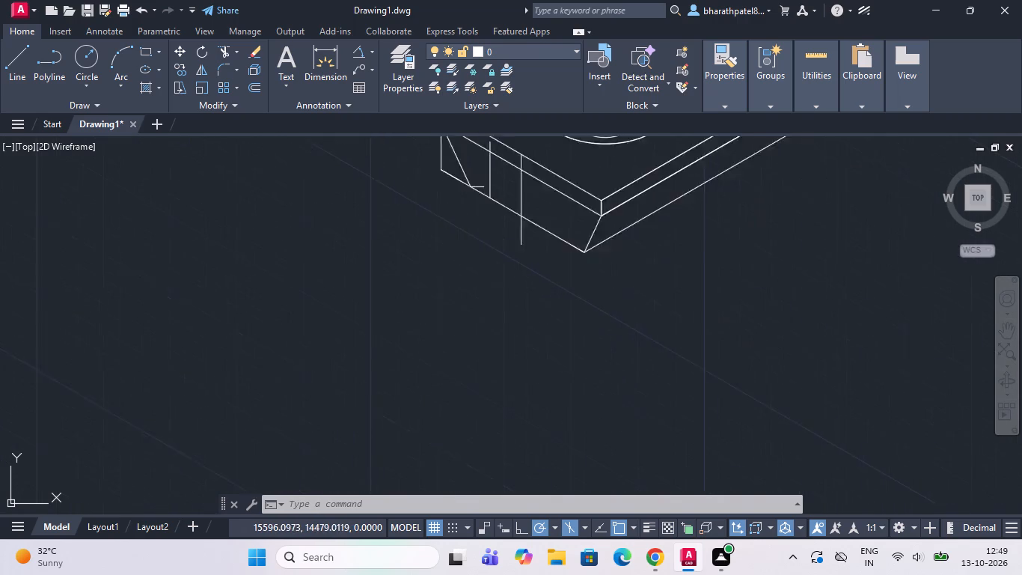
pyautogui.scroll(-4, 716, 403)
pyautogui.scroll(2, 809, 331)
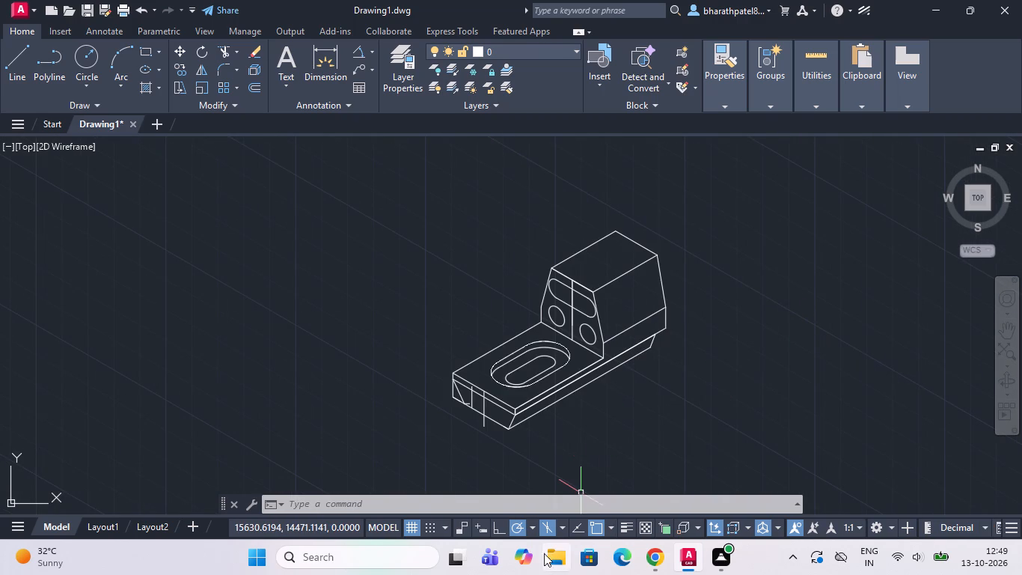
pyautogui.click(705, 552)
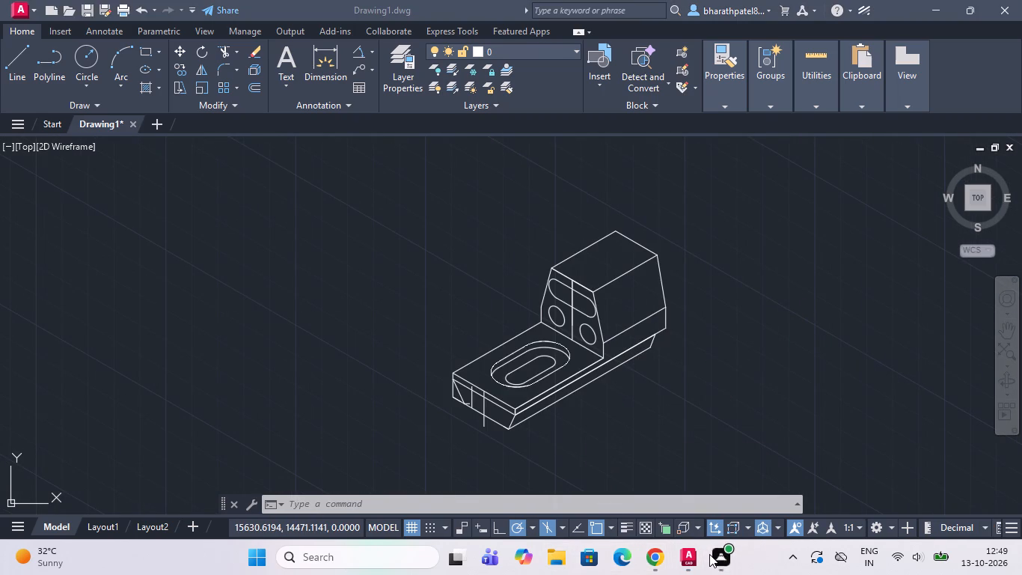
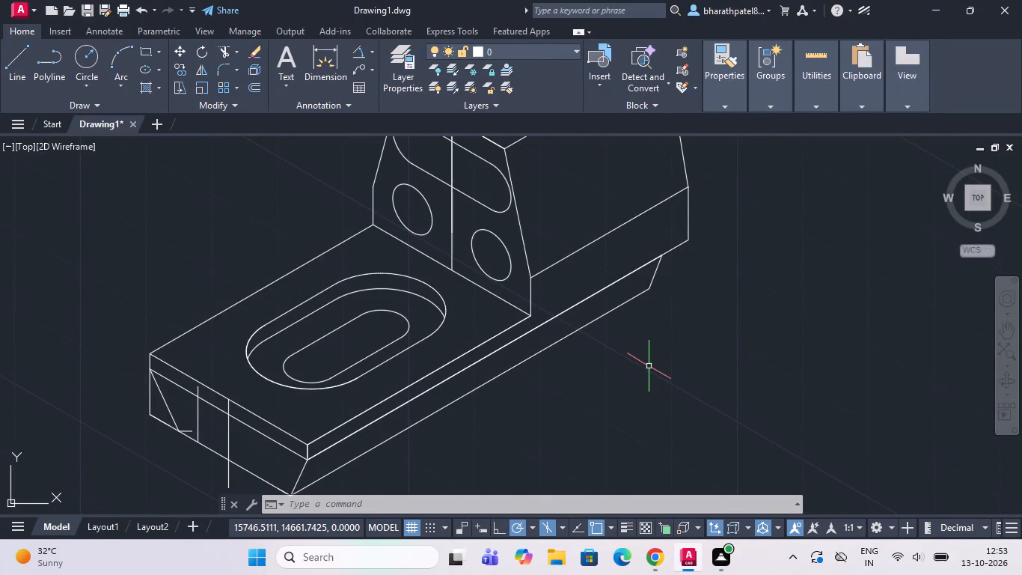
# Delete the slanted line near the outer corner of the base block's narrow front face.
pyautogui.scroll(-2, 649, 361)
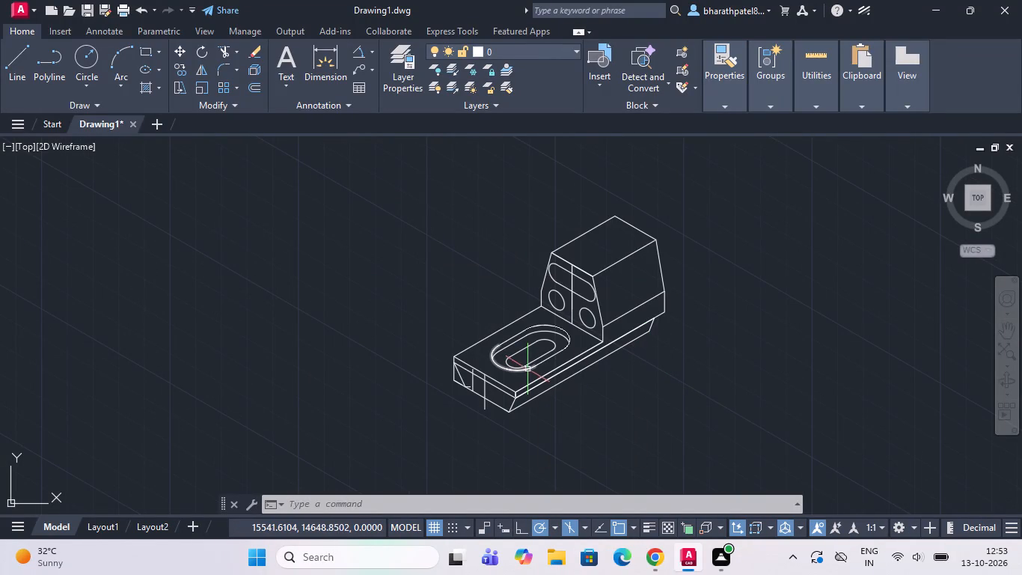
pyautogui.scroll(3, 456, 411)
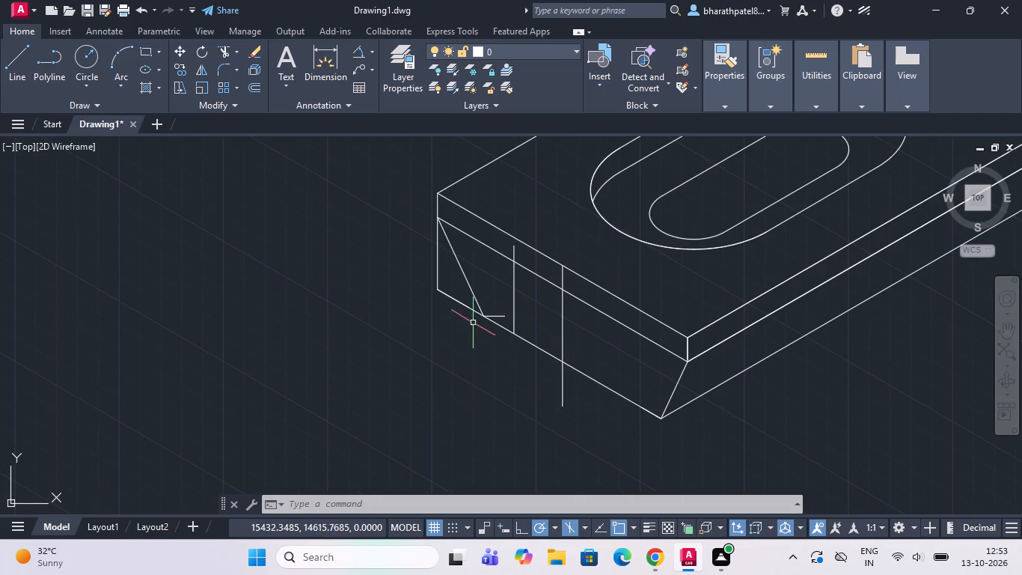
pyautogui.moveTo(477, 302); pyautogui.dragTo(492, 336, button='middle')
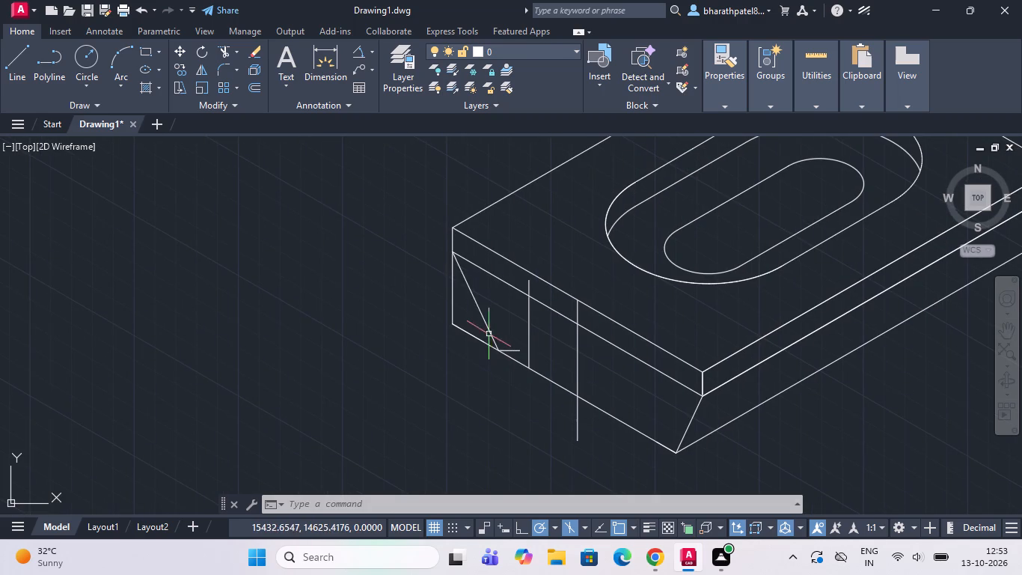
pyautogui.click(488, 328)
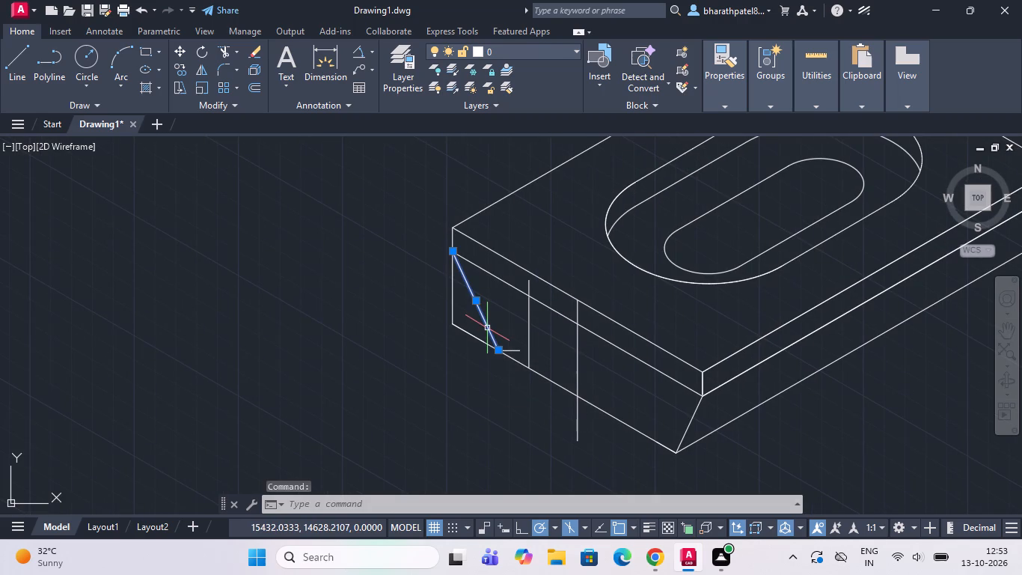
pyautogui.press('Delete')
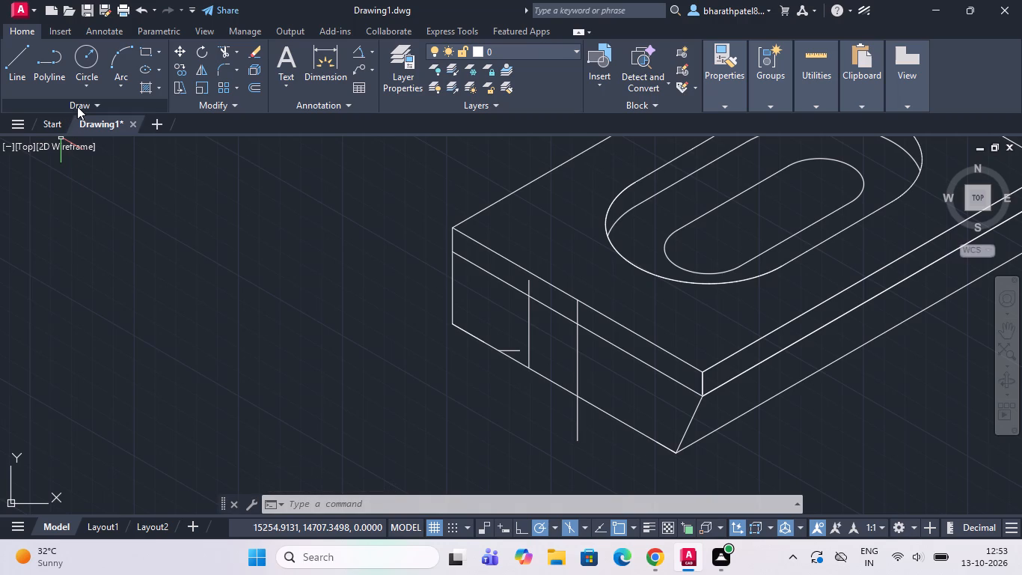
# Draw a ray at 115° from the deleted line's lower end on the front face's bottom edge, using 5° polar tracking increments.
pyautogui.click(77, 106)
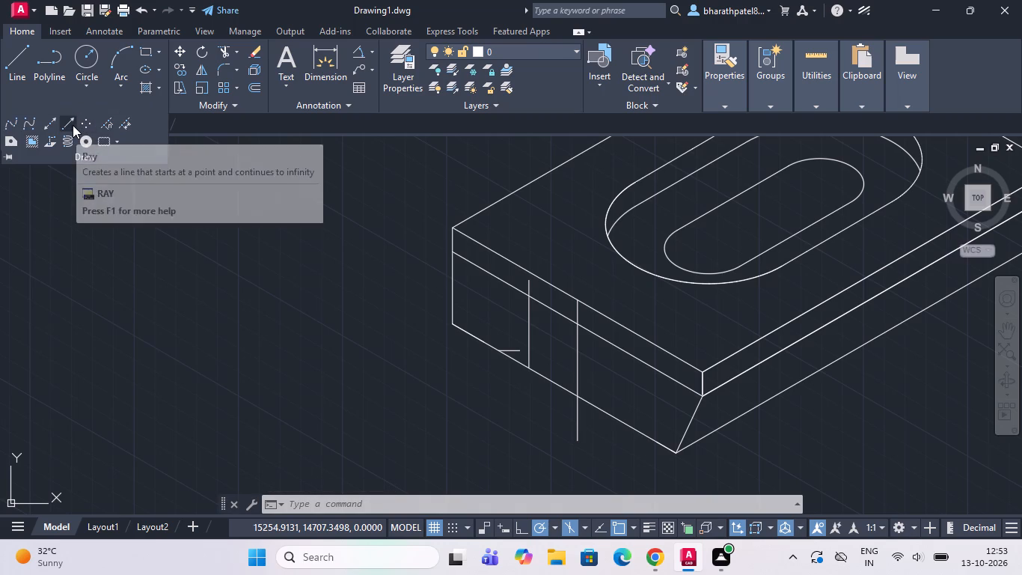
pyautogui.click(71, 125)
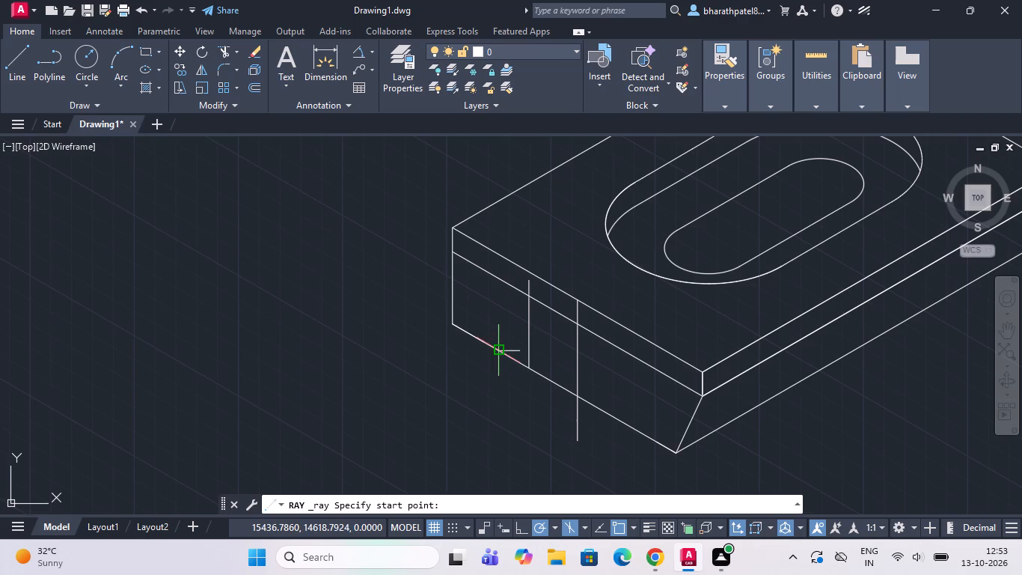
pyautogui.click(498, 350)
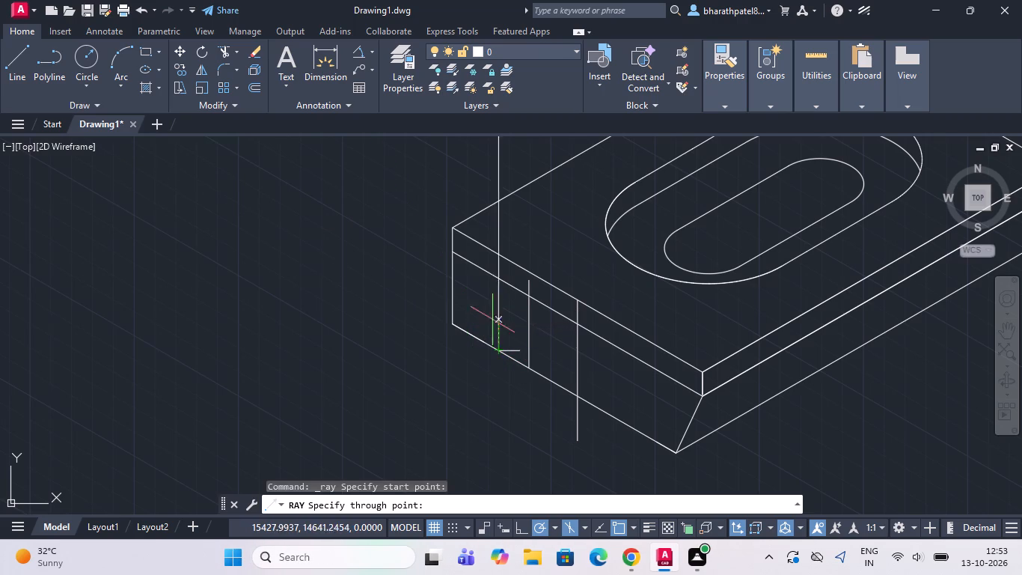
pyautogui.click(557, 532)
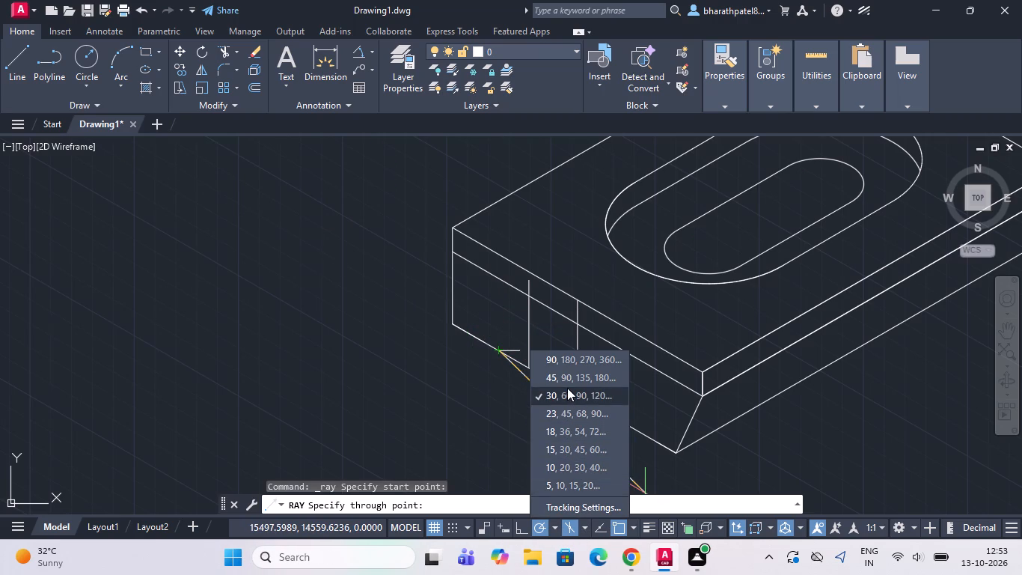
pyautogui.click(578, 448)
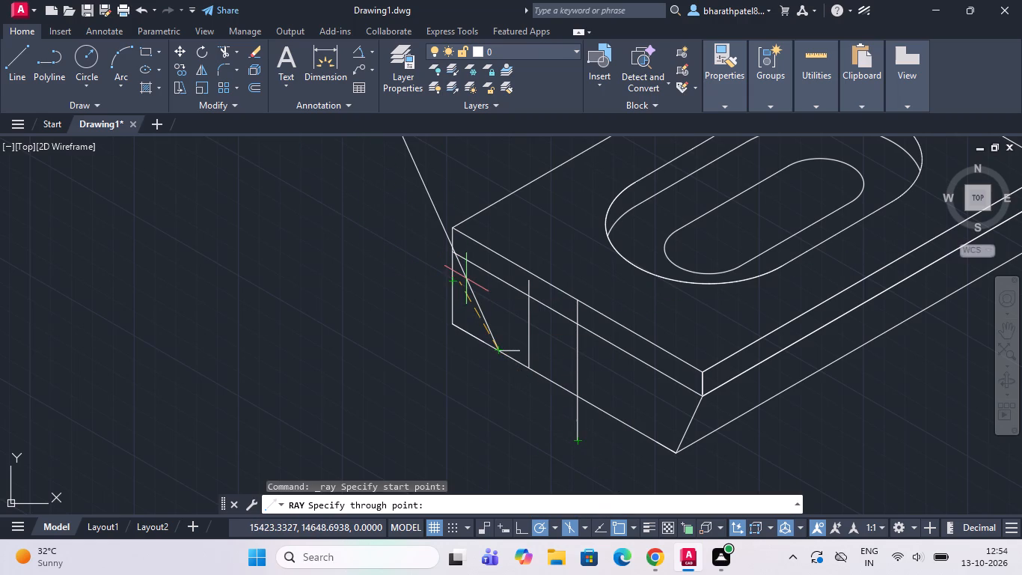
pyautogui.scroll(2, 466, 279)
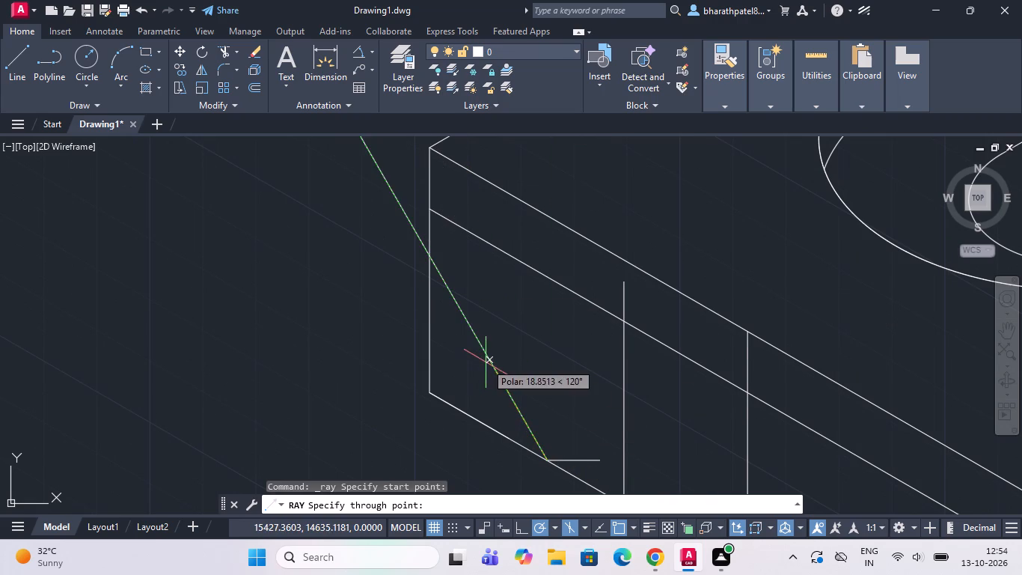
pyautogui.click(553, 524)
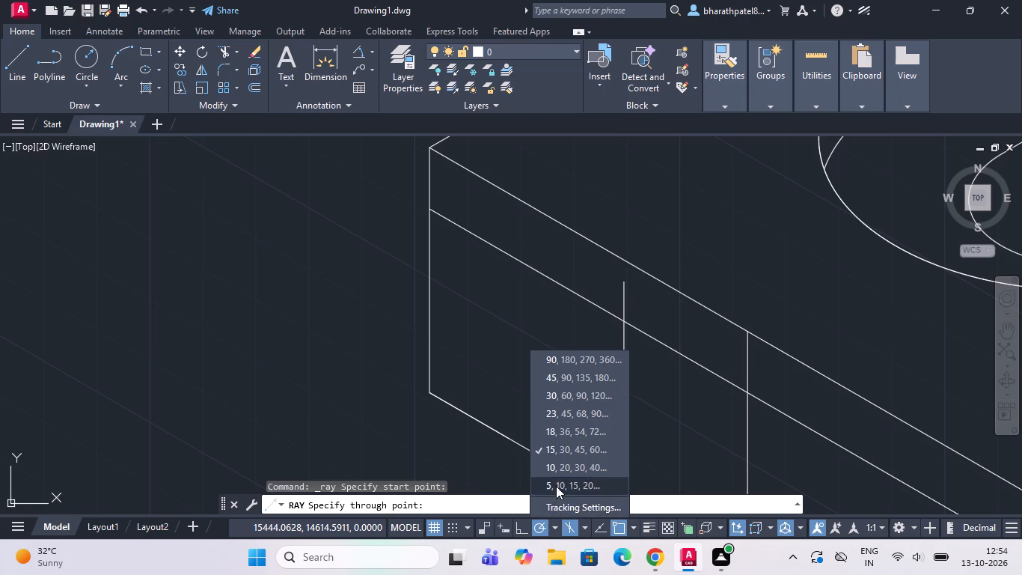
pyautogui.click(556, 486)
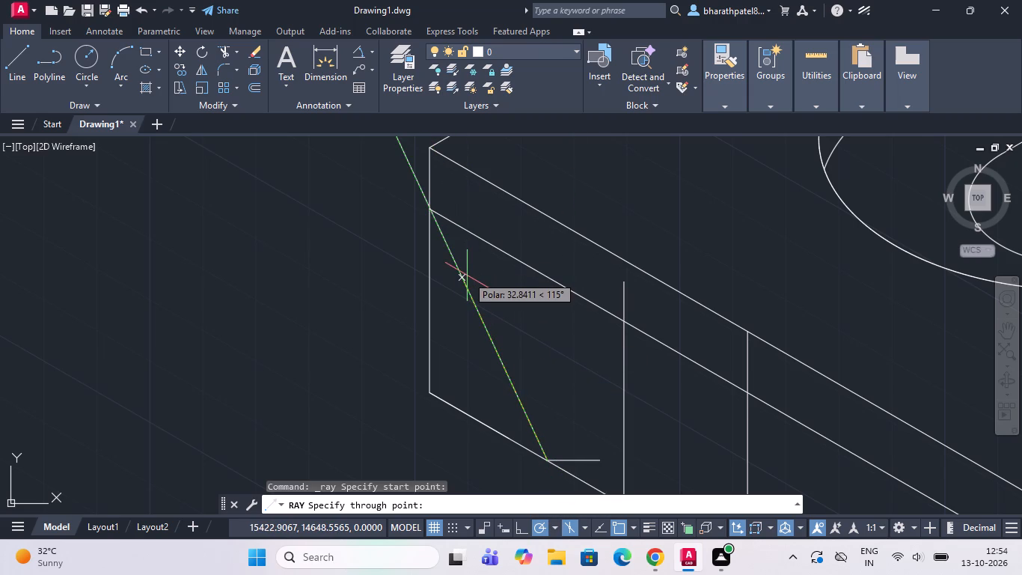
pyautogui.click(467, 276)
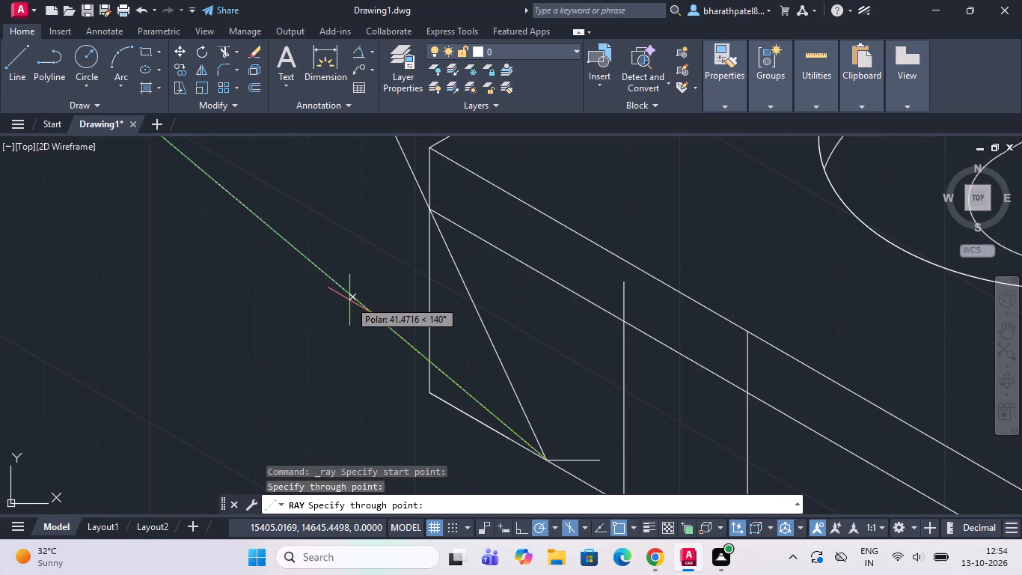
pyautogui.press('Return')
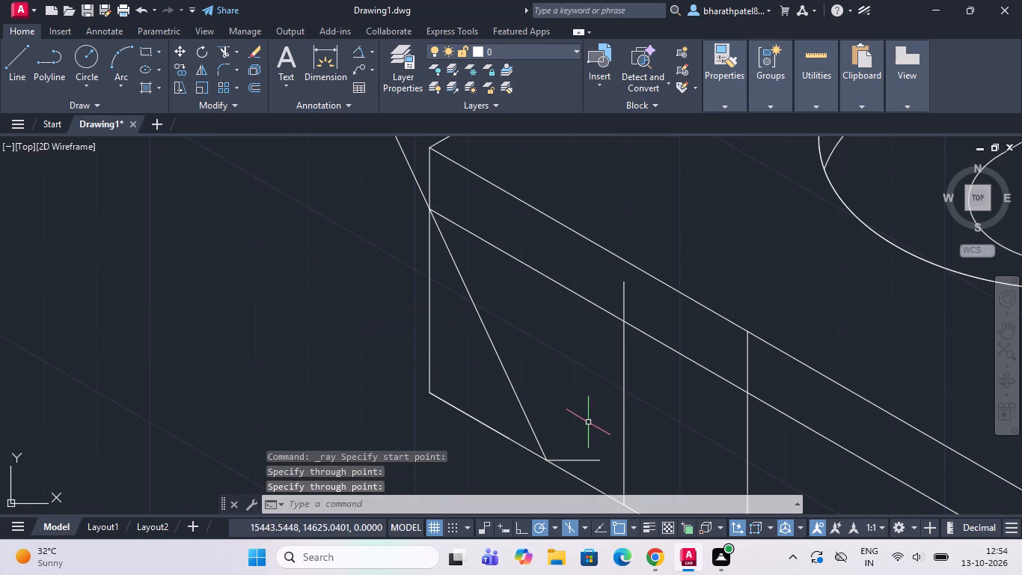
# Delete the short horizontal line at the start point of the ray.
pyautogui.click(591, 463)
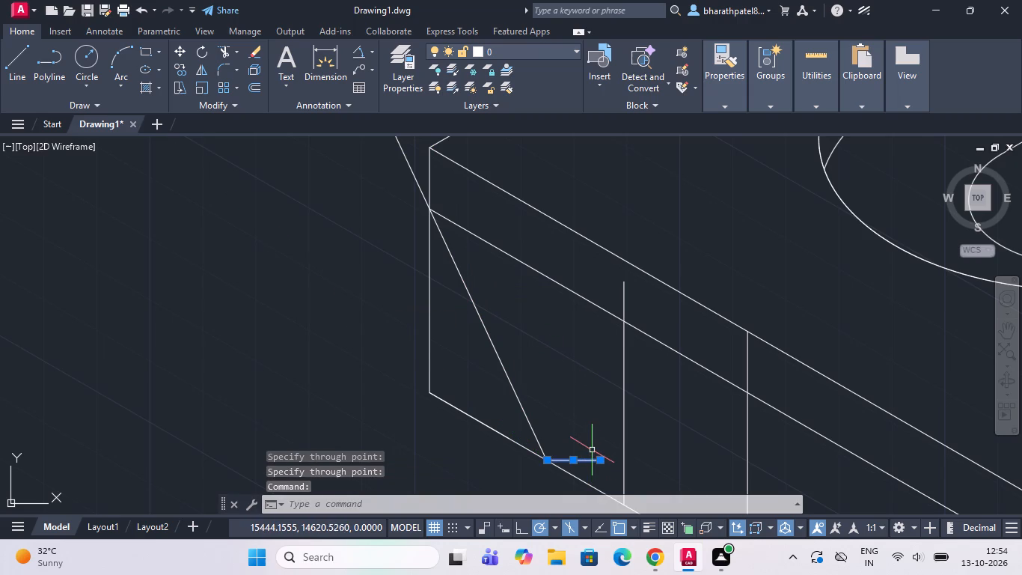
pyautogui.press('Delete')
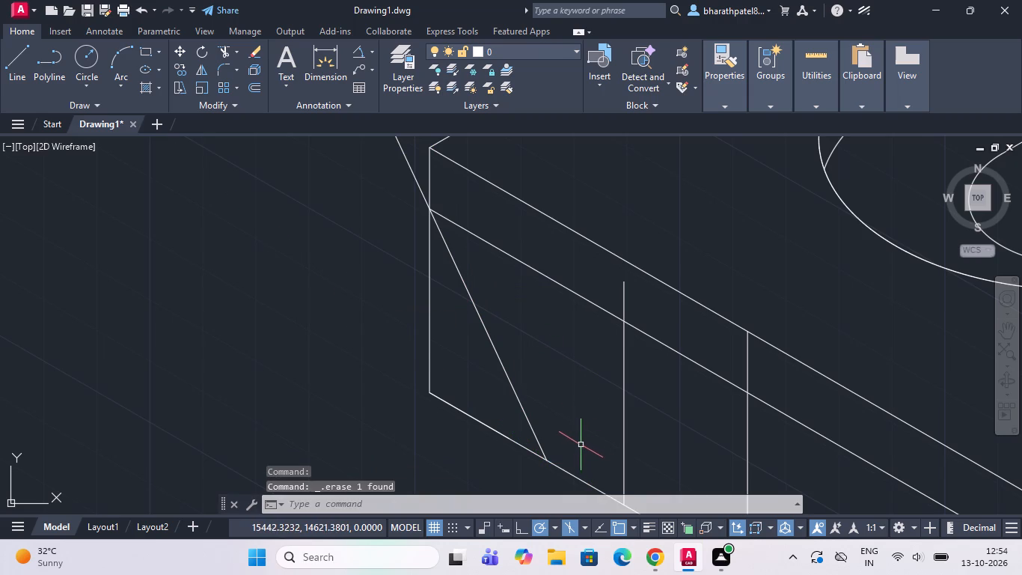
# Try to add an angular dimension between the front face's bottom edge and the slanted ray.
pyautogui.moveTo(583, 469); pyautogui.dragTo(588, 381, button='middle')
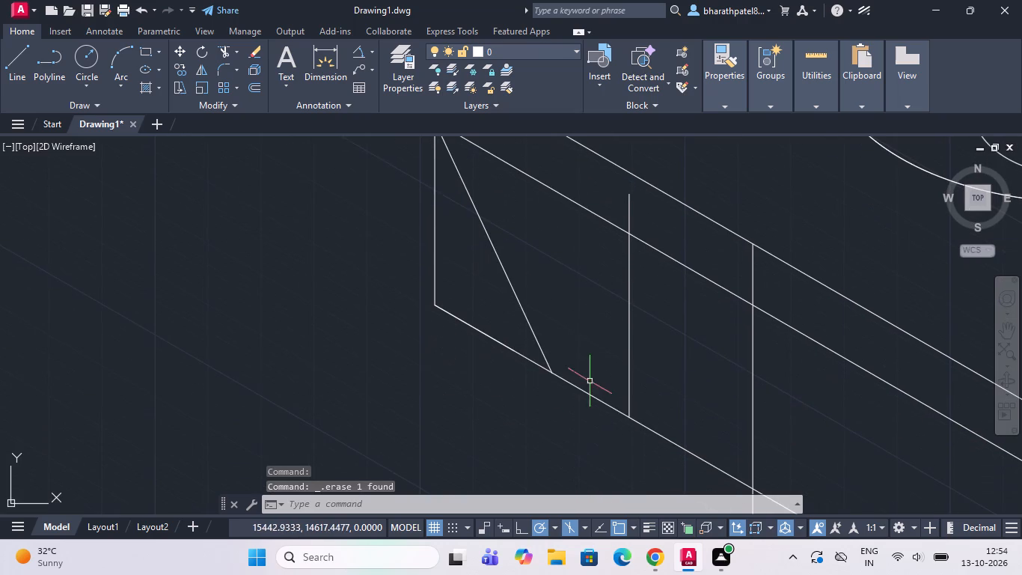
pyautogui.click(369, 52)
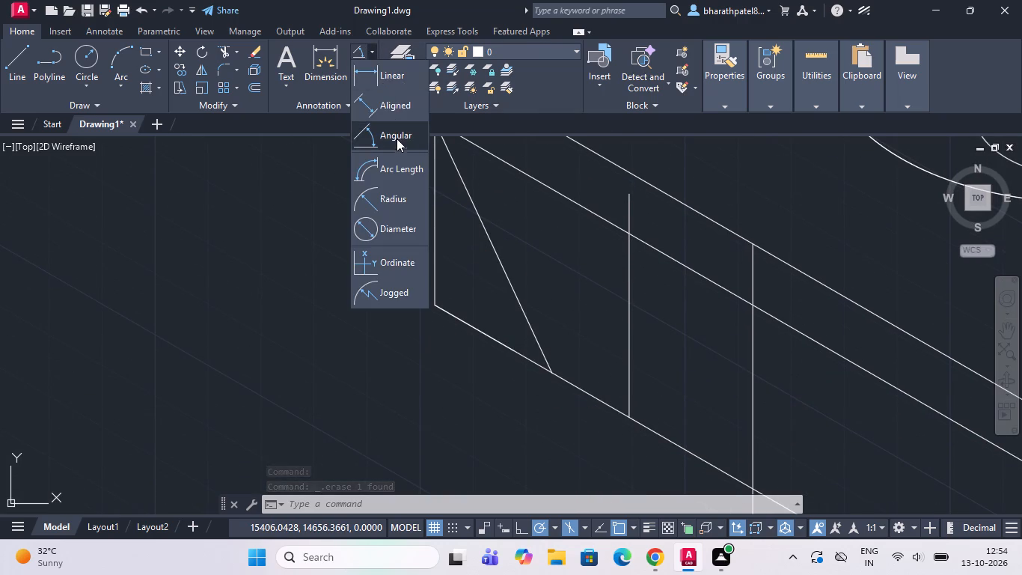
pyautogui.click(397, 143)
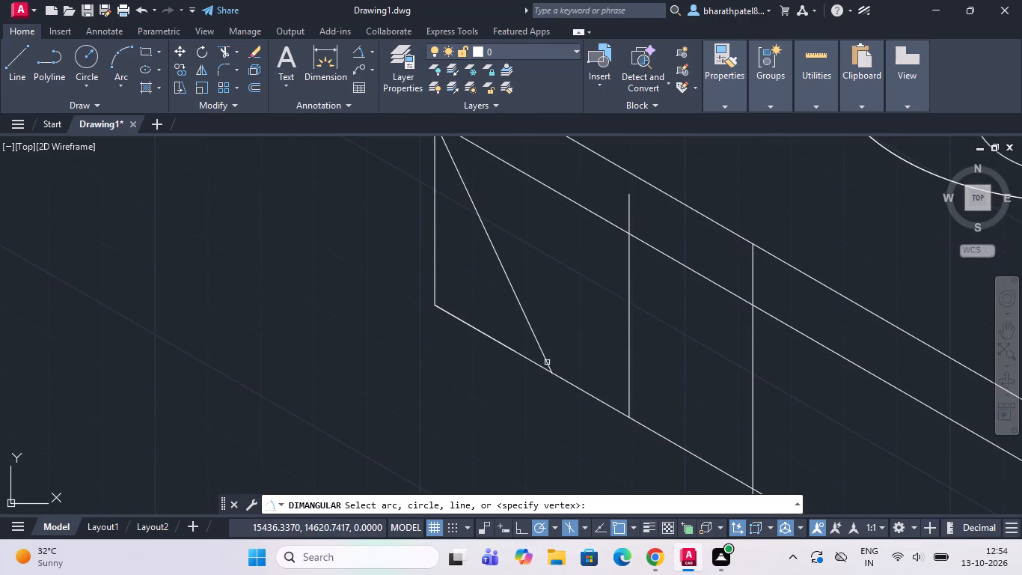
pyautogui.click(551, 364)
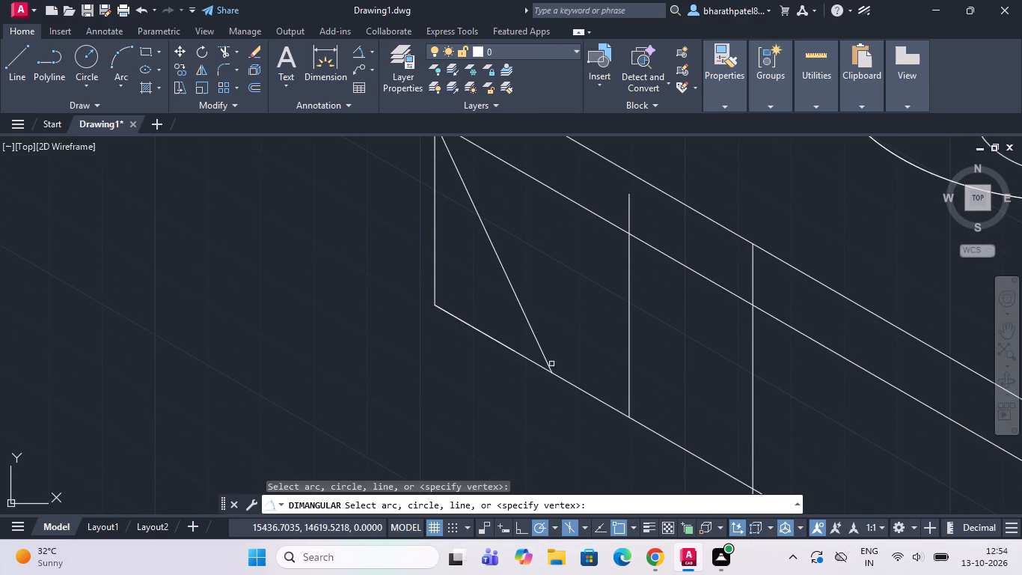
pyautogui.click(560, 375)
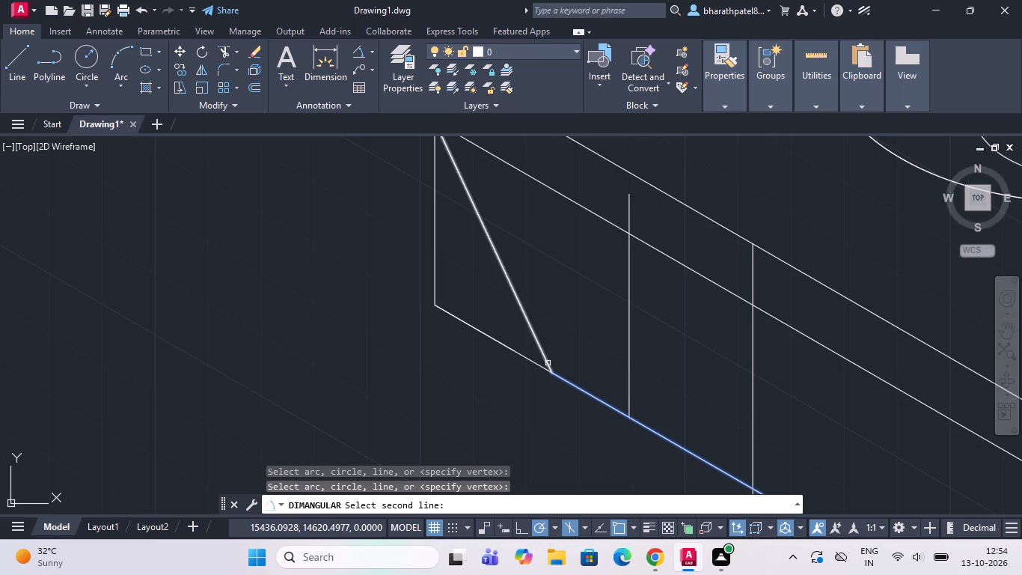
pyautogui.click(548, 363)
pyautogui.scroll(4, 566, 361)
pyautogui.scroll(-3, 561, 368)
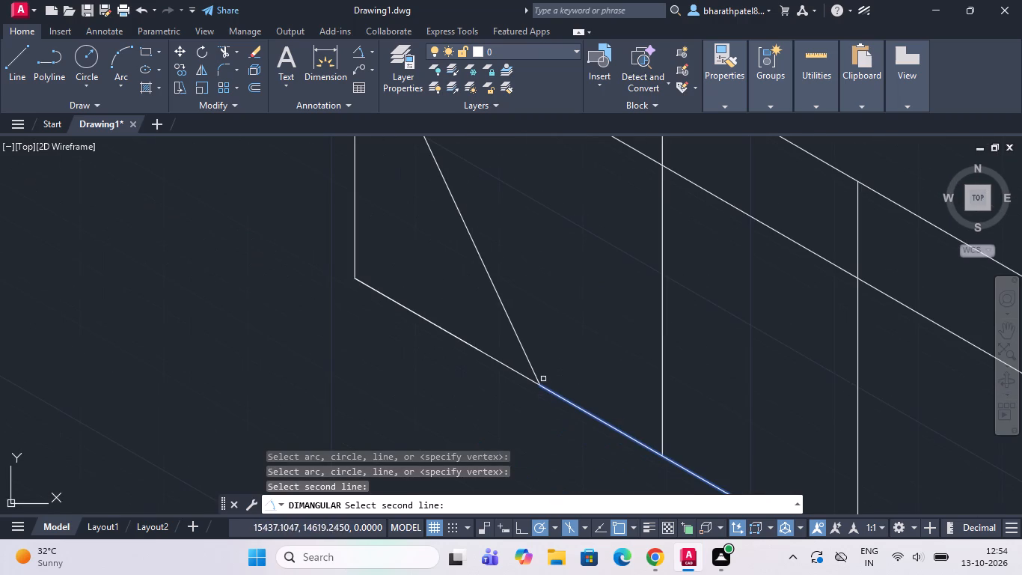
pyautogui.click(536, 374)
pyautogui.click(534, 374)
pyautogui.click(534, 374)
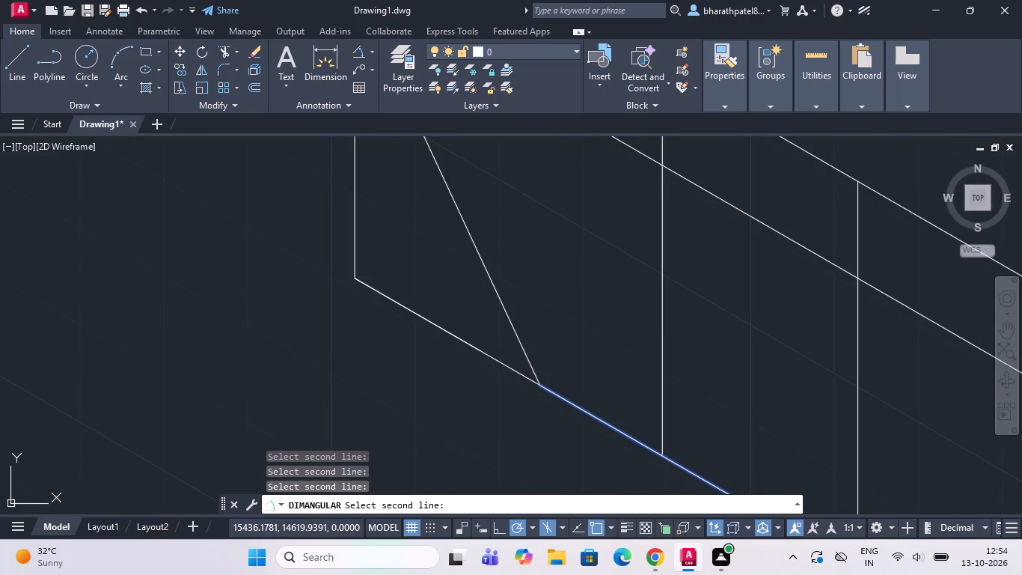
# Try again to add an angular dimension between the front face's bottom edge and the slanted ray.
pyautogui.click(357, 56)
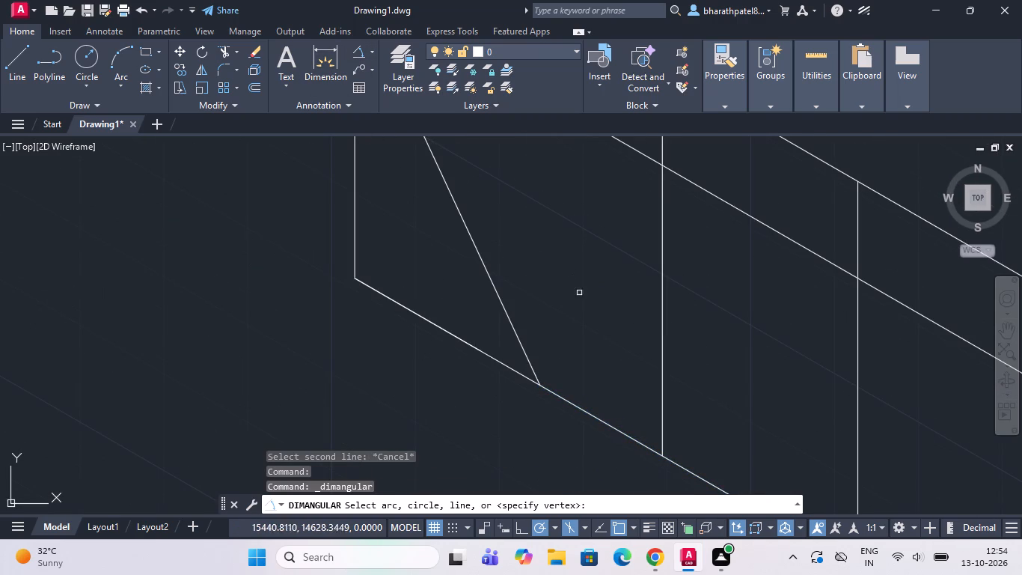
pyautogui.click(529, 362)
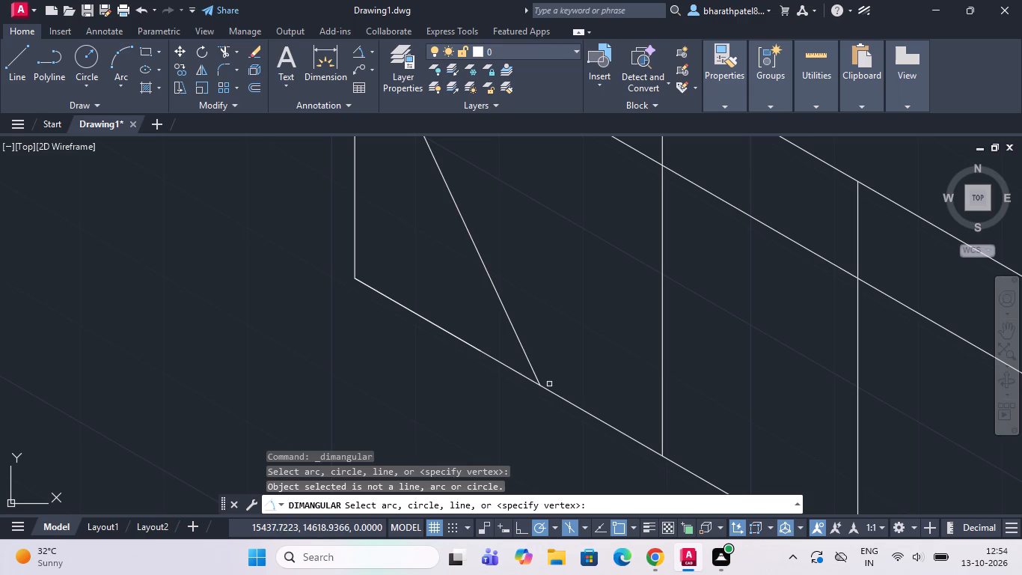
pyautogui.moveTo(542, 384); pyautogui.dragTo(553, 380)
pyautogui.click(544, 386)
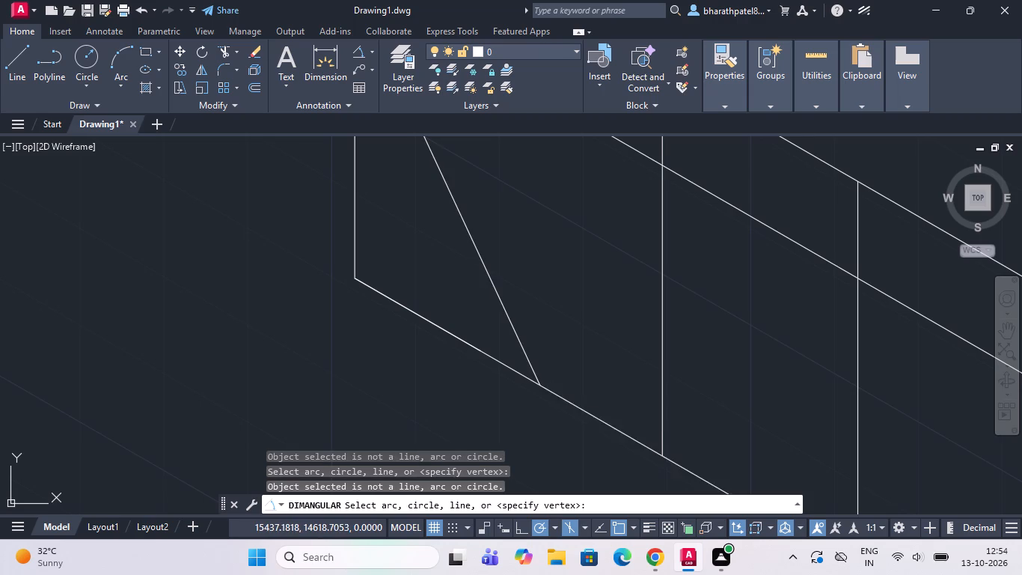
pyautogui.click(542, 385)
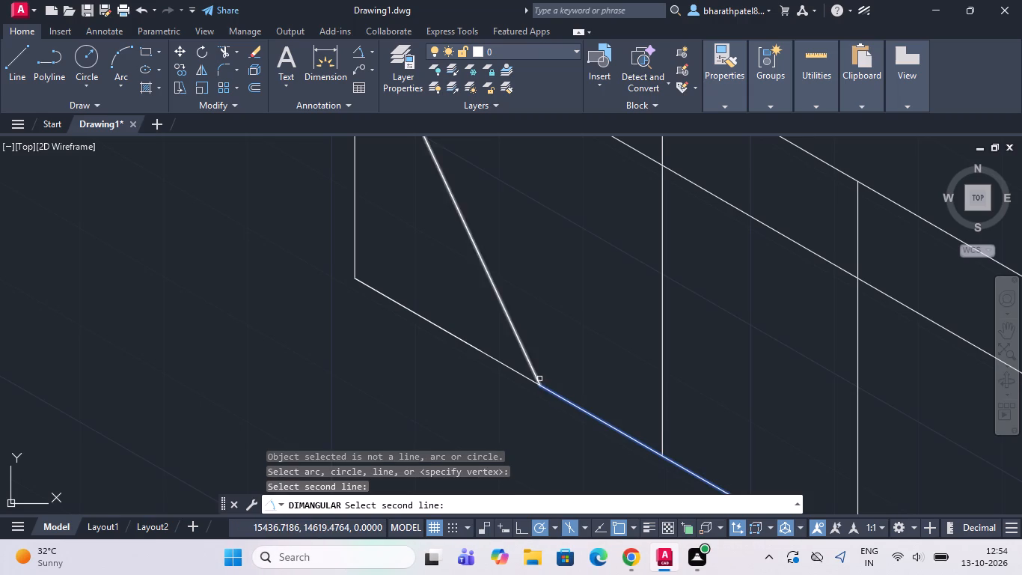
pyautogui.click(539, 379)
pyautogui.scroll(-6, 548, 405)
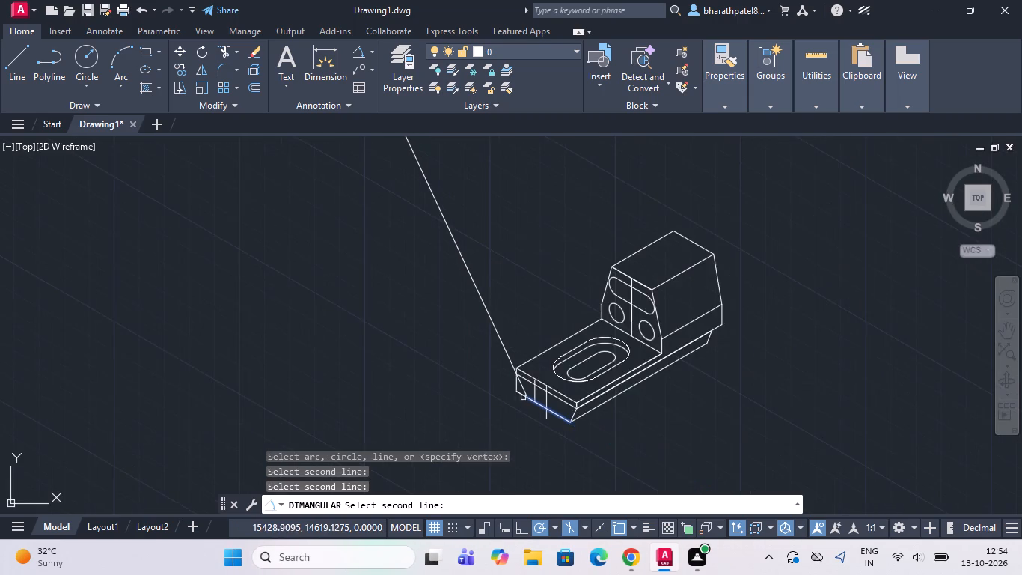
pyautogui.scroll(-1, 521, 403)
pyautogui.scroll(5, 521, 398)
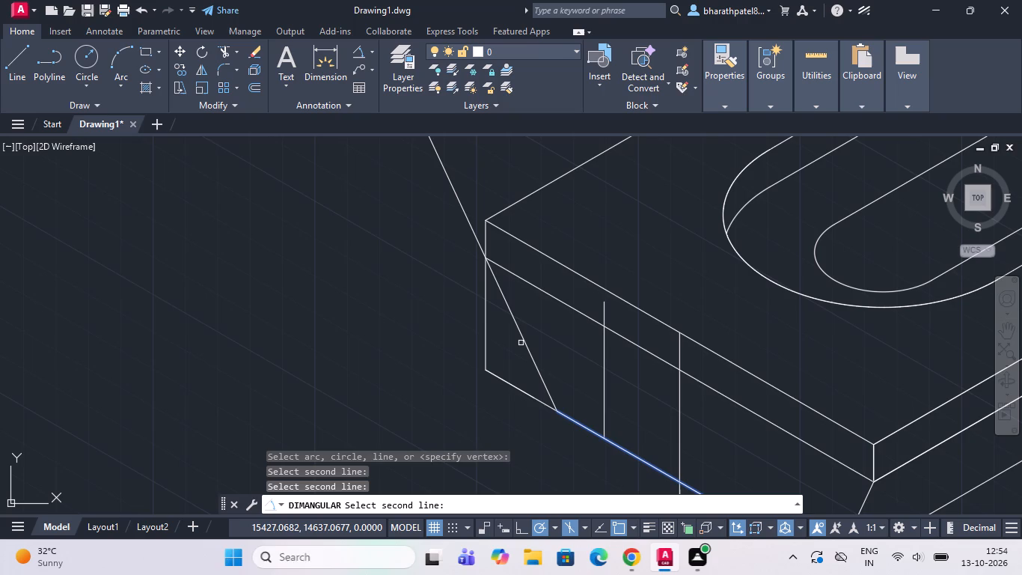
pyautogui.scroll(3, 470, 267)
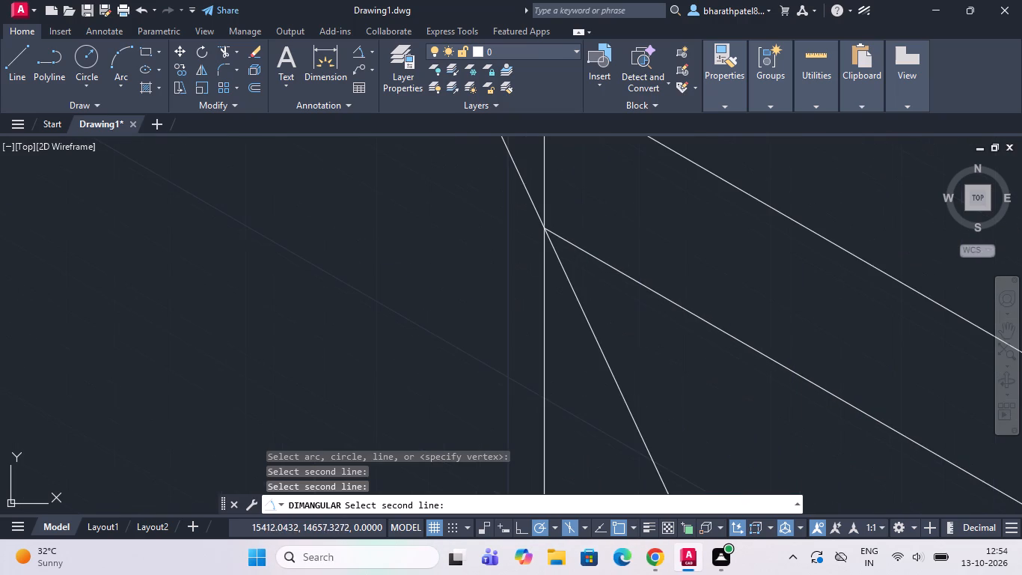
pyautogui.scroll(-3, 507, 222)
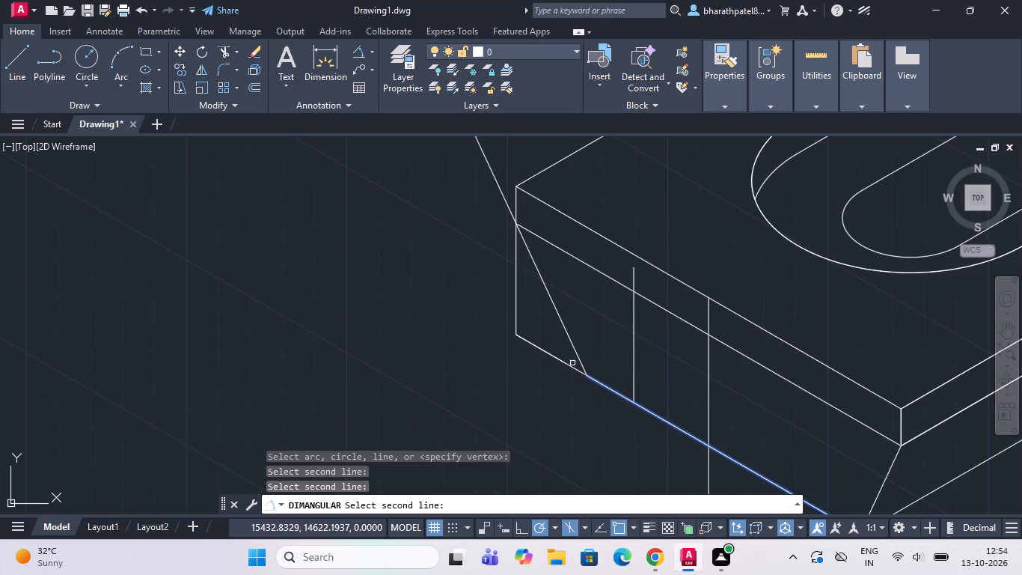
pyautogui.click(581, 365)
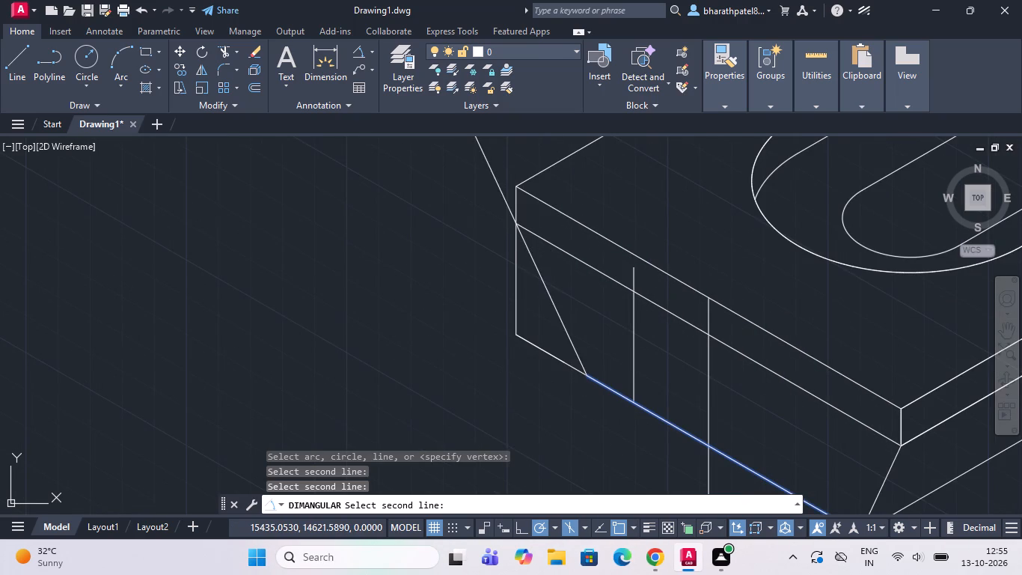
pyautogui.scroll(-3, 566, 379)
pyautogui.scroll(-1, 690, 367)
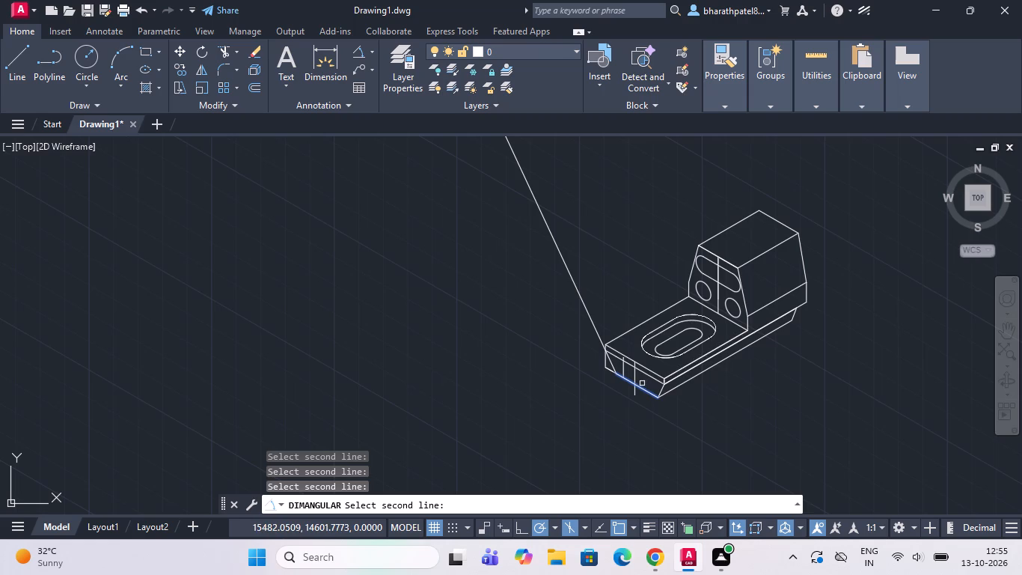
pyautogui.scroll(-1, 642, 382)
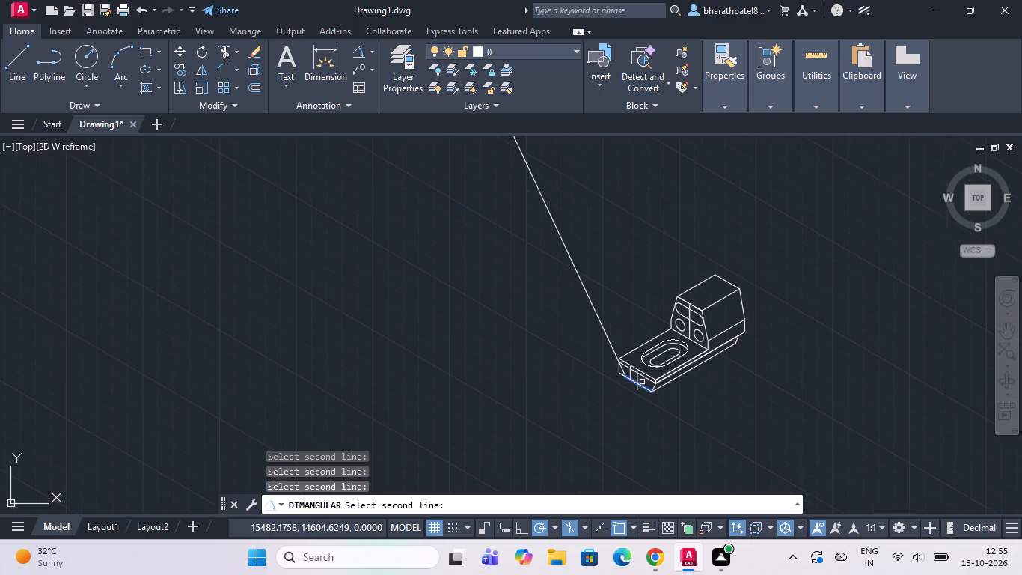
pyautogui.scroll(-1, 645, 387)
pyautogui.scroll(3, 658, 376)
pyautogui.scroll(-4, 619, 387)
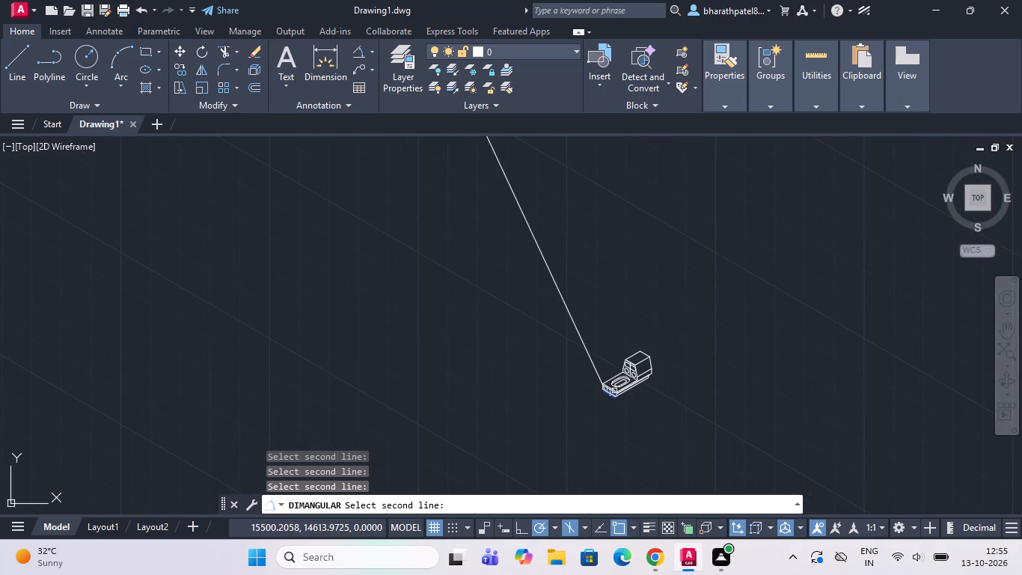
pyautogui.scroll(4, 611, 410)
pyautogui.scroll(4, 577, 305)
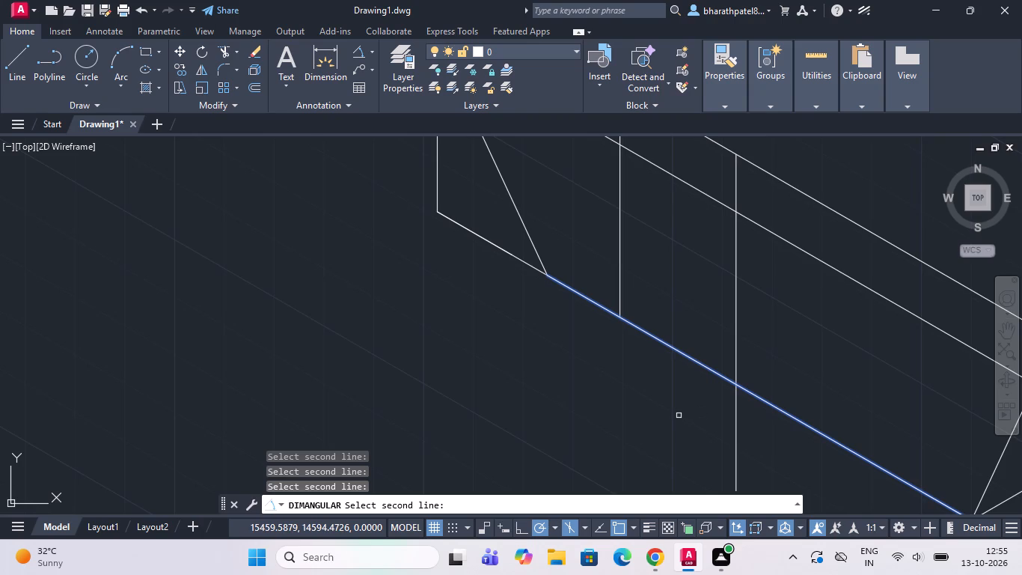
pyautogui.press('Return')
# Trim off the part of the front face's vertical line that extends below the base block's bottom edge.
pyautogui.scroll(-4, 612, 427)
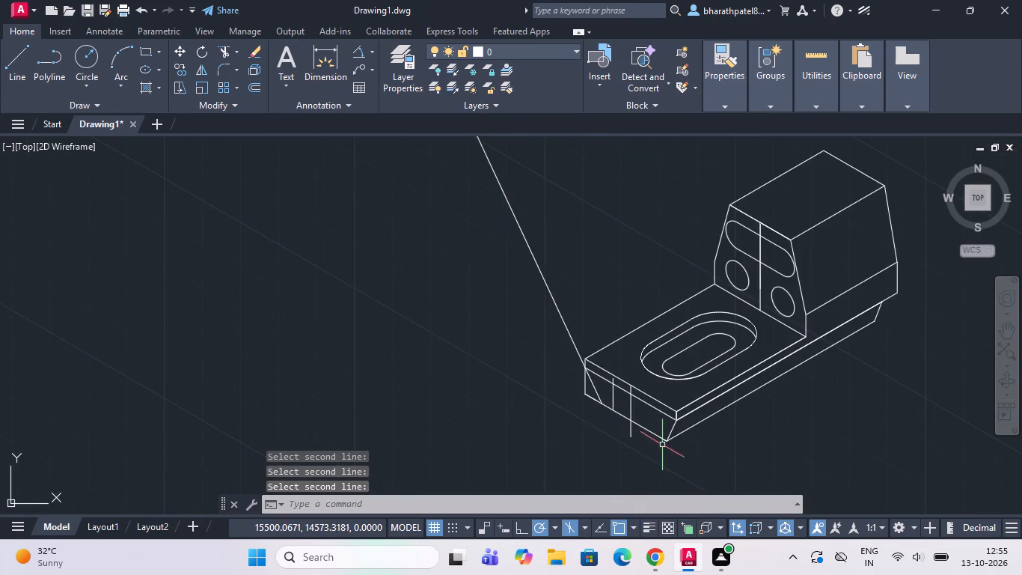
pyautogui.scroll(4, 662, 441)
pyautogui.moveTo(534, 441); pyautogui.dragTo(485, 437)
pyautogui.click(406, 410)
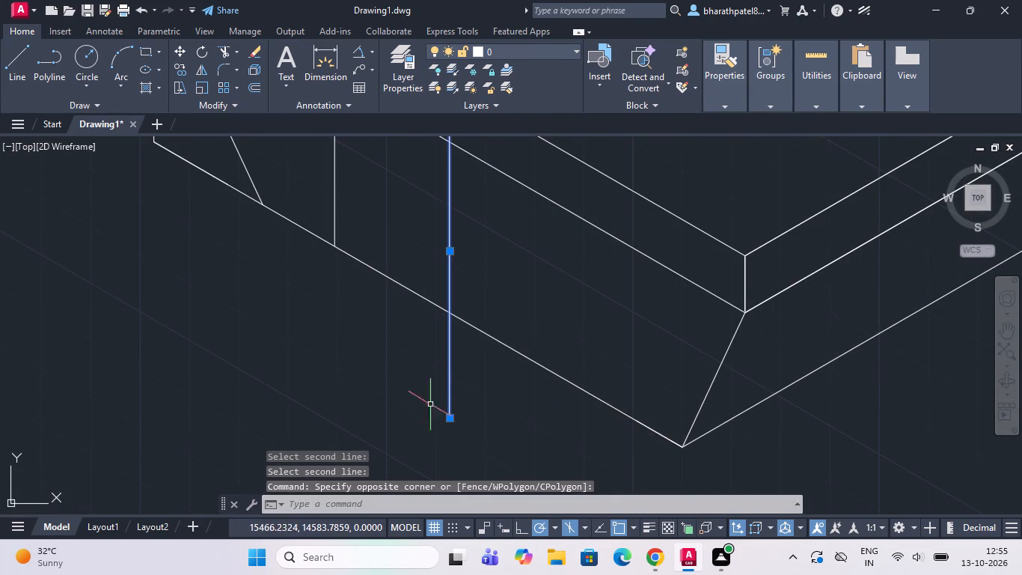
pyautogui.scroll(-3, 465, 404)
pyautogui.press('Escape')
pyautogui.click(457, 437)
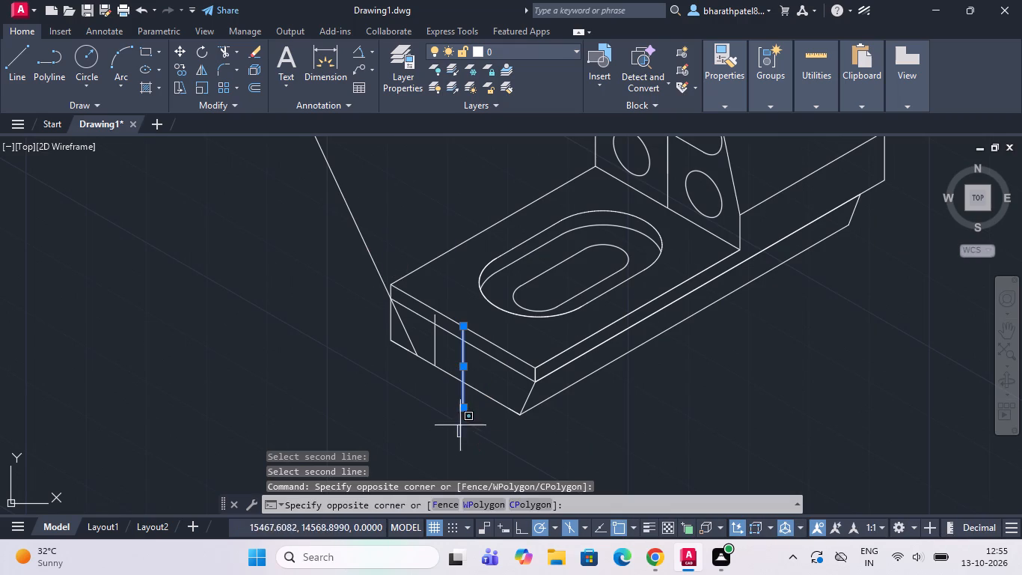
pyautogui.scroll(3, 460, 425)
pyautogui.click(444, 422)
pyautogui.press('Escape')
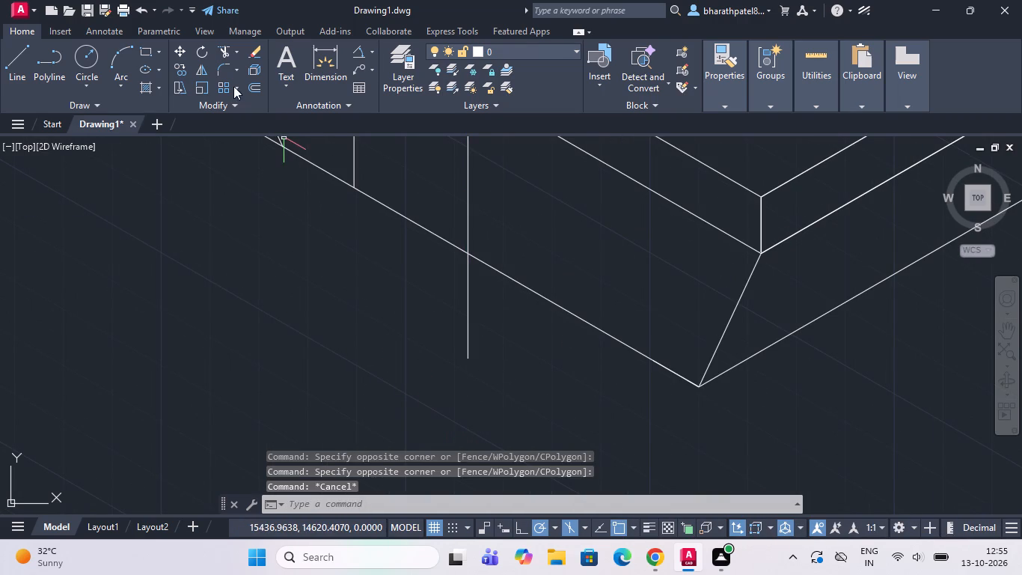
pyautogui.click(220, 54)
pyautogui.moveTo(499, 358); pyautogui.dragTo(429, 334)
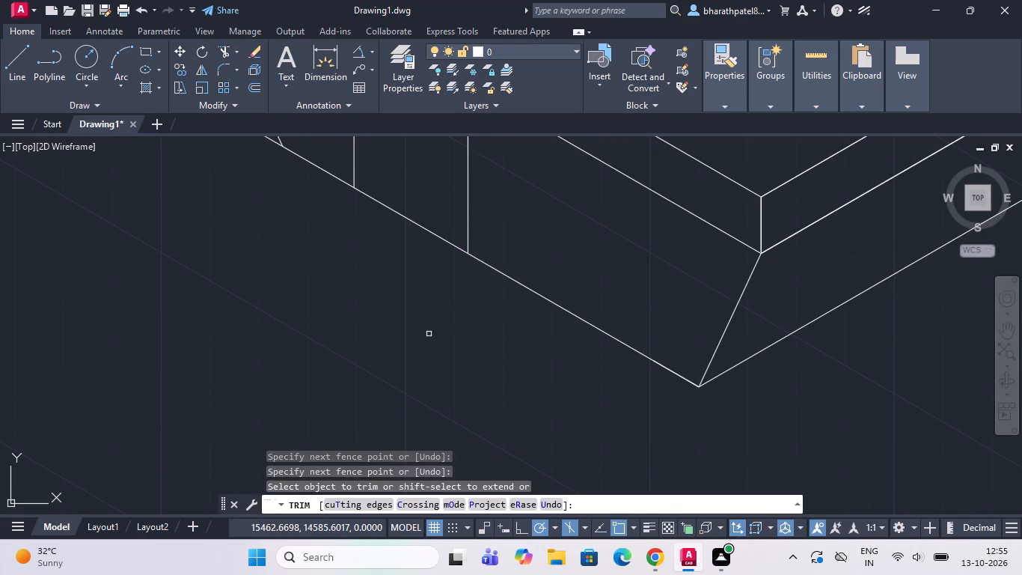
pyautogui.press('Return')
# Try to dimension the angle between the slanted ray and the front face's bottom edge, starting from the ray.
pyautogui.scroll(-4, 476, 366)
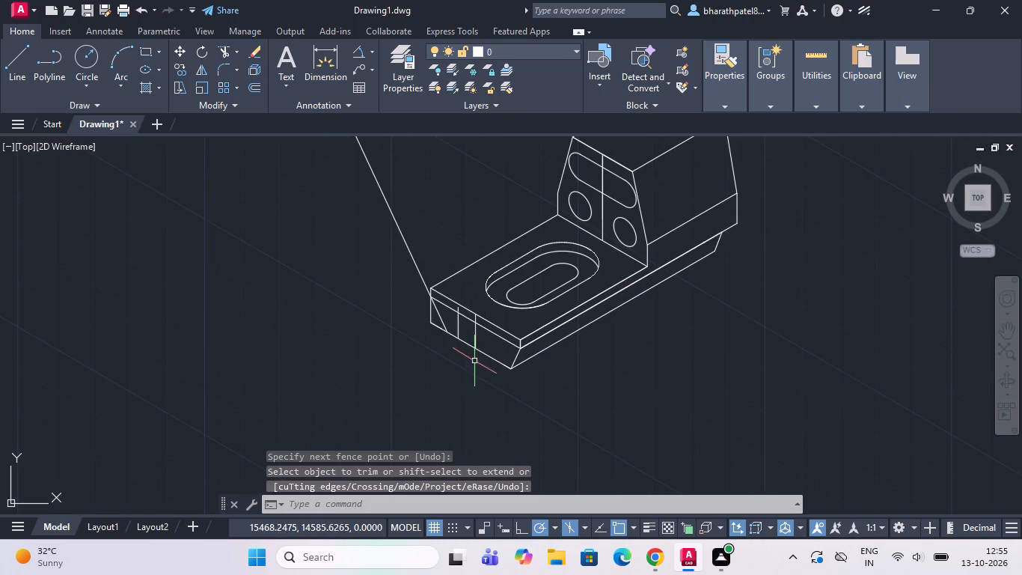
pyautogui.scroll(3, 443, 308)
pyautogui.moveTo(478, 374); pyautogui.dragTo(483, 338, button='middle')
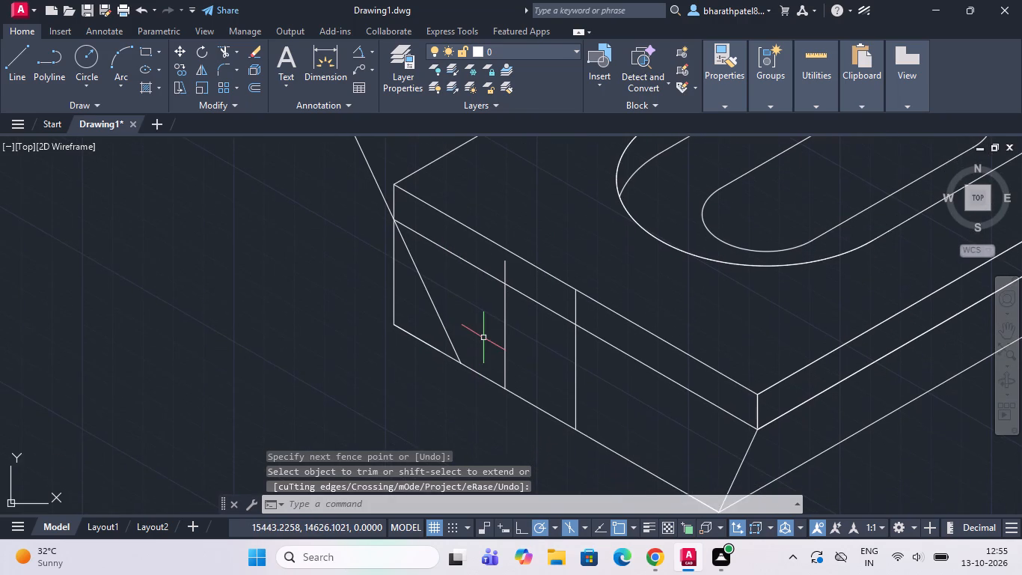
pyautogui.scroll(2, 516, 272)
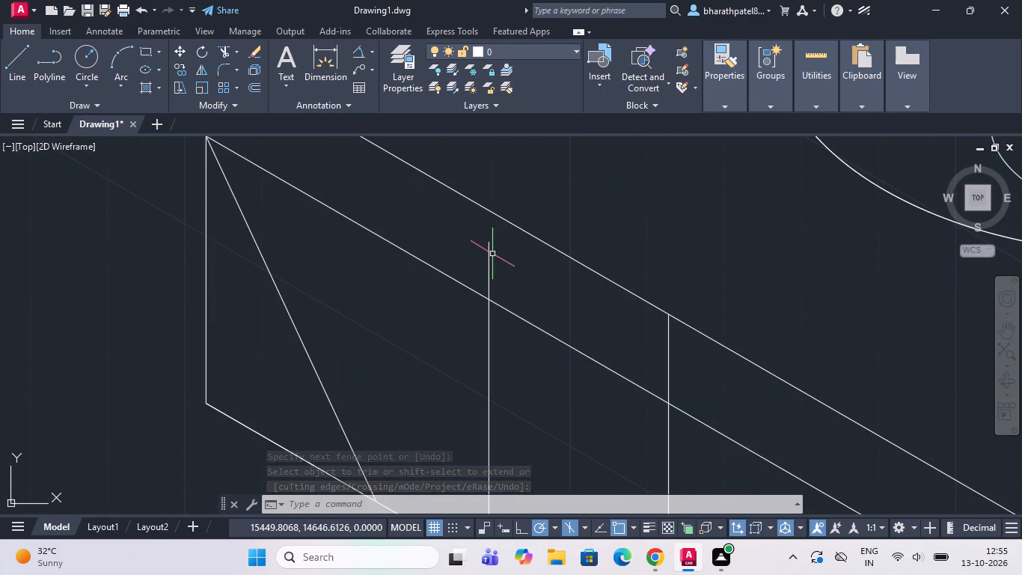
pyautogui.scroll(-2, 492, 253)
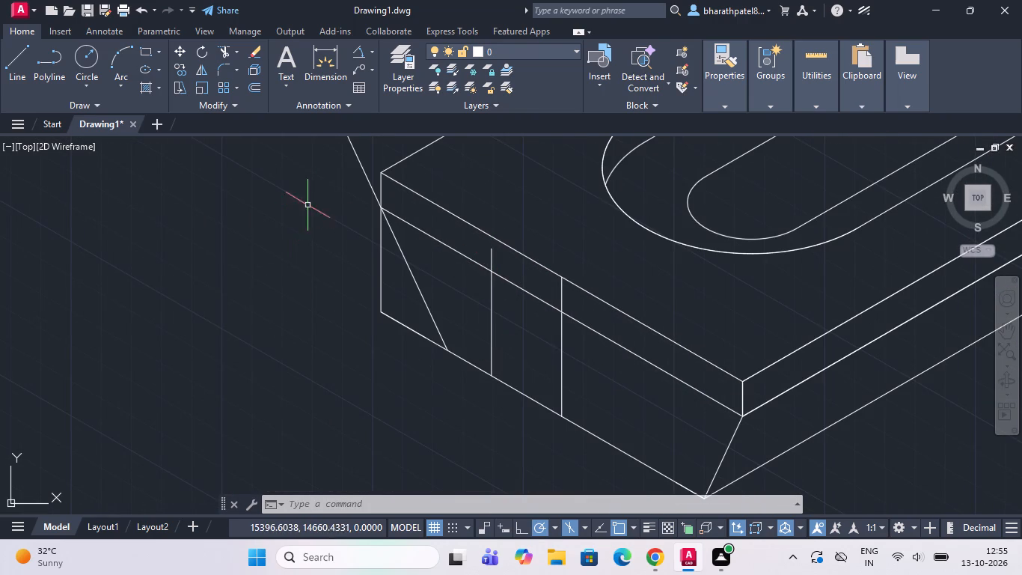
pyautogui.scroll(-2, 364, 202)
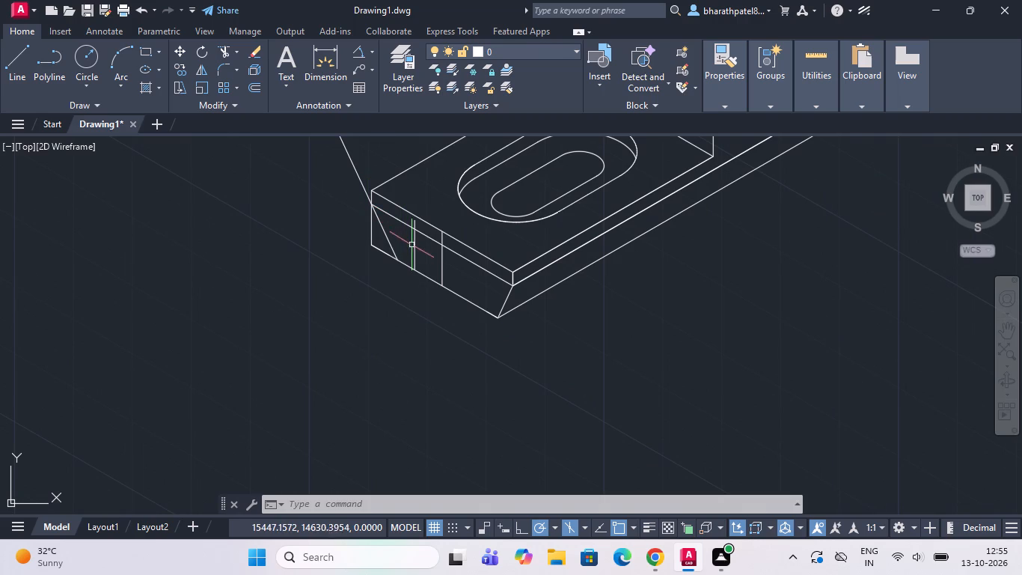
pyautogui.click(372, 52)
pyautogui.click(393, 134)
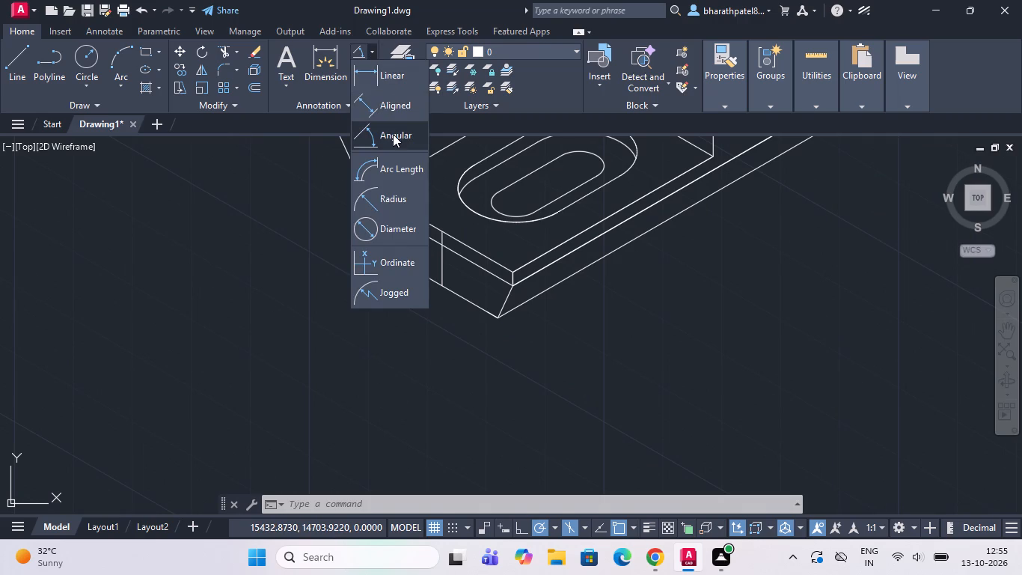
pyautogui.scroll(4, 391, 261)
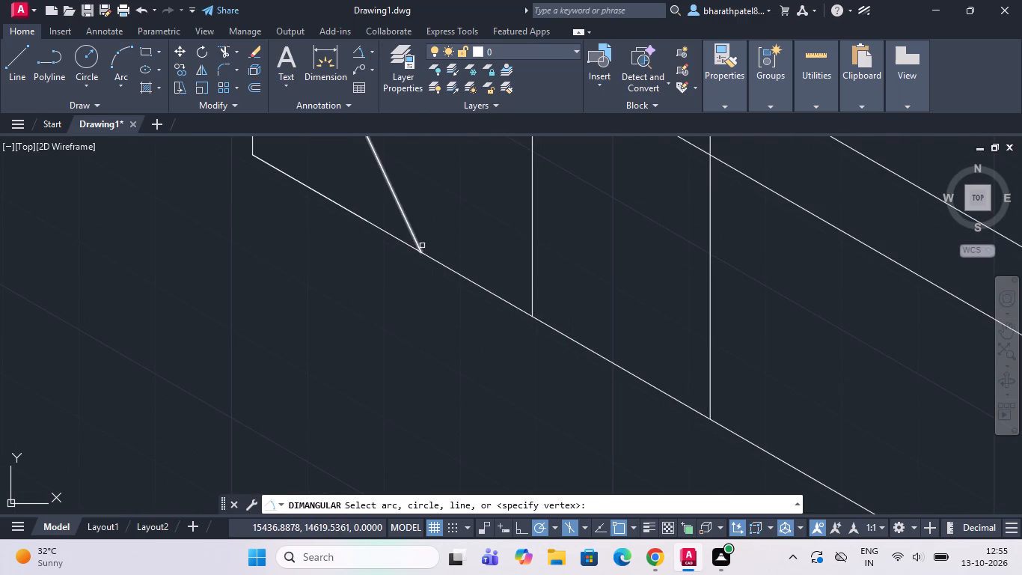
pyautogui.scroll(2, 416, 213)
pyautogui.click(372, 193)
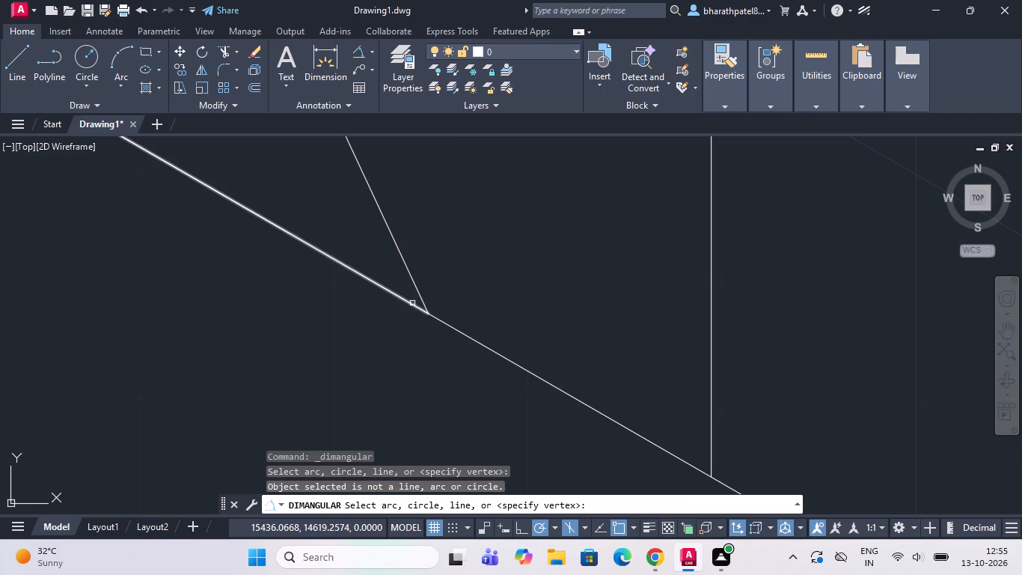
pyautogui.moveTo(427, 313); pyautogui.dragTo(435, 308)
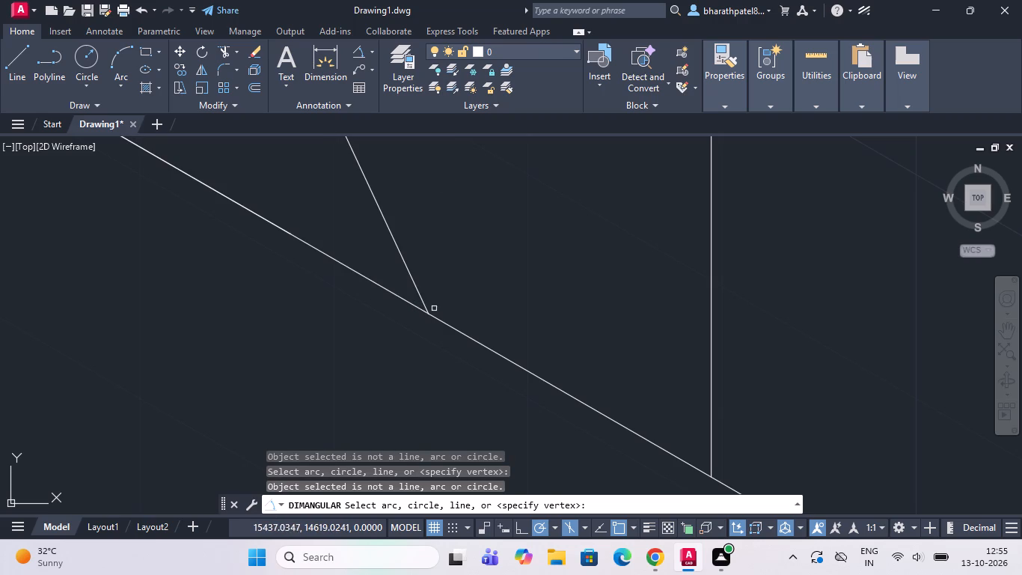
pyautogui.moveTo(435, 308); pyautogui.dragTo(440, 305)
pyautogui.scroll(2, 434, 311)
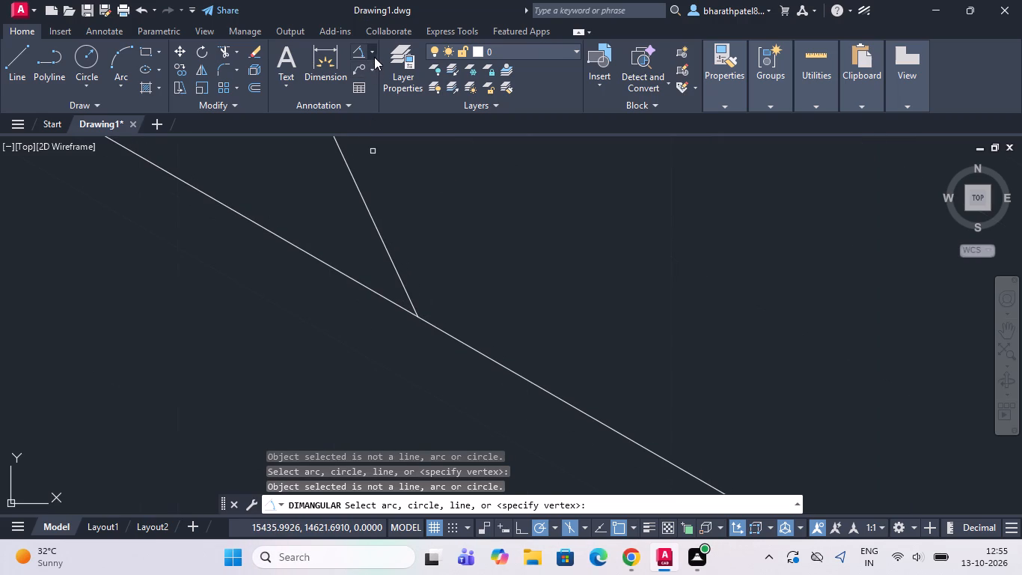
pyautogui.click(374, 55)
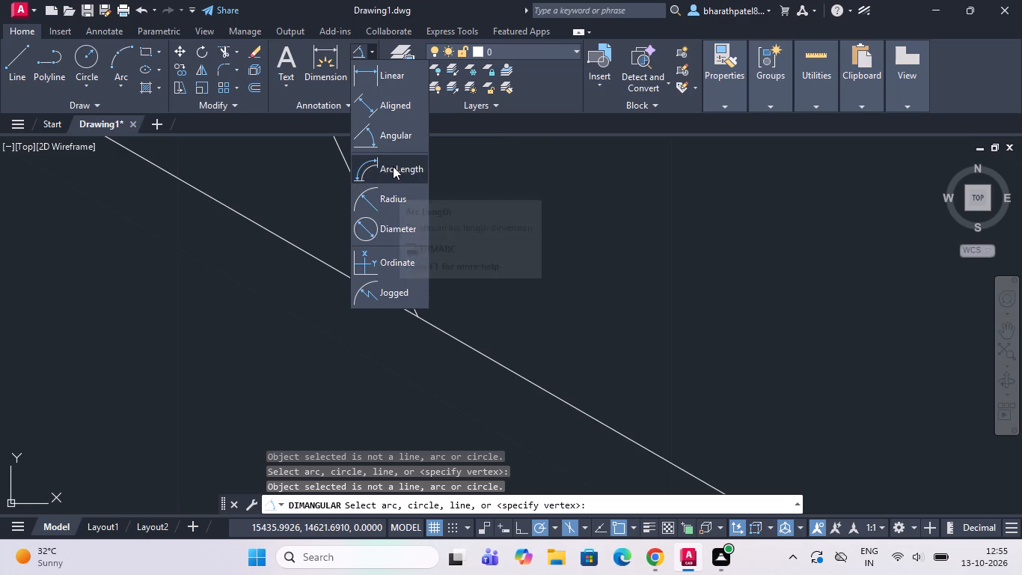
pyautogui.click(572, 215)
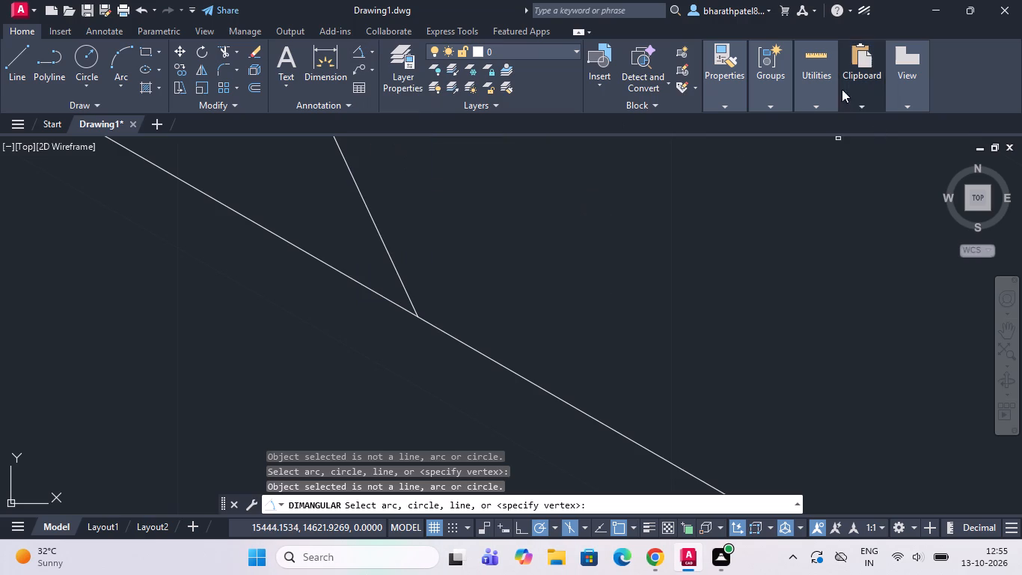
# Inspect the lengths and angles around the slanted ray and bottom edge of the base block's front face with Quick Measure.
pyautogui.click(821, 100)
pyautogui.click(821, 130)
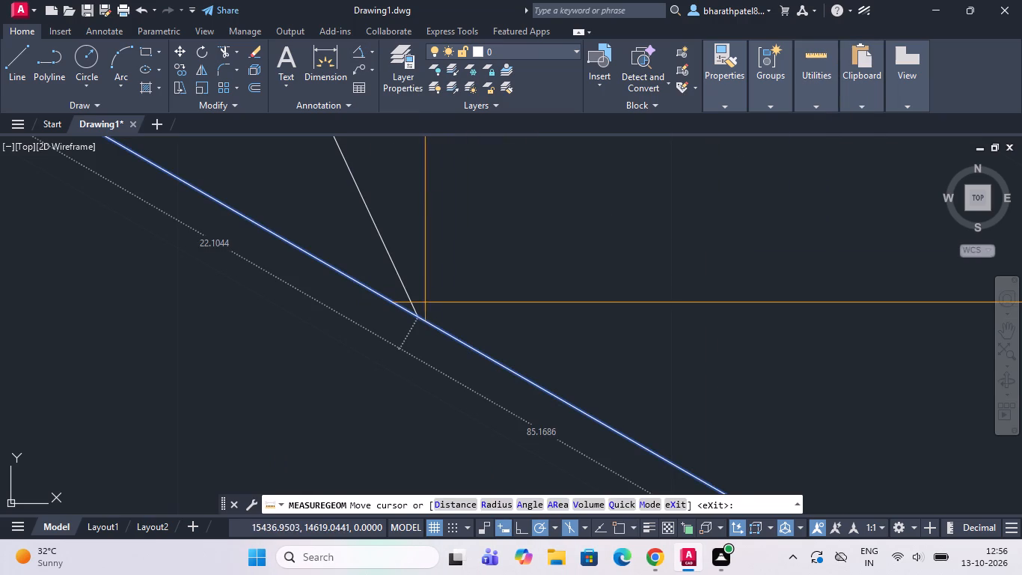
pyautogui.scroll(-5, 424, 303)
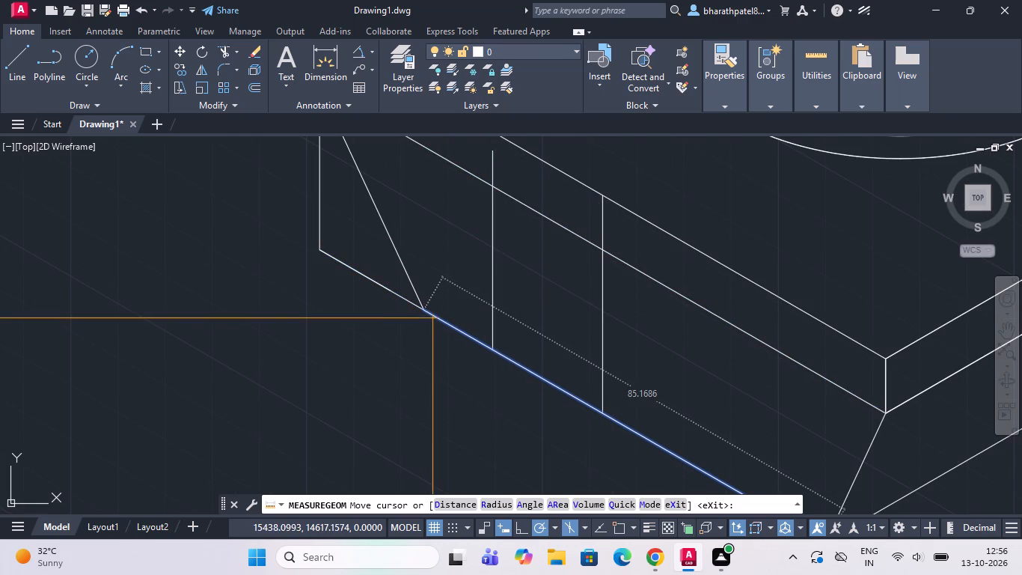
pyautogui.scroll(-1, 434, 308)
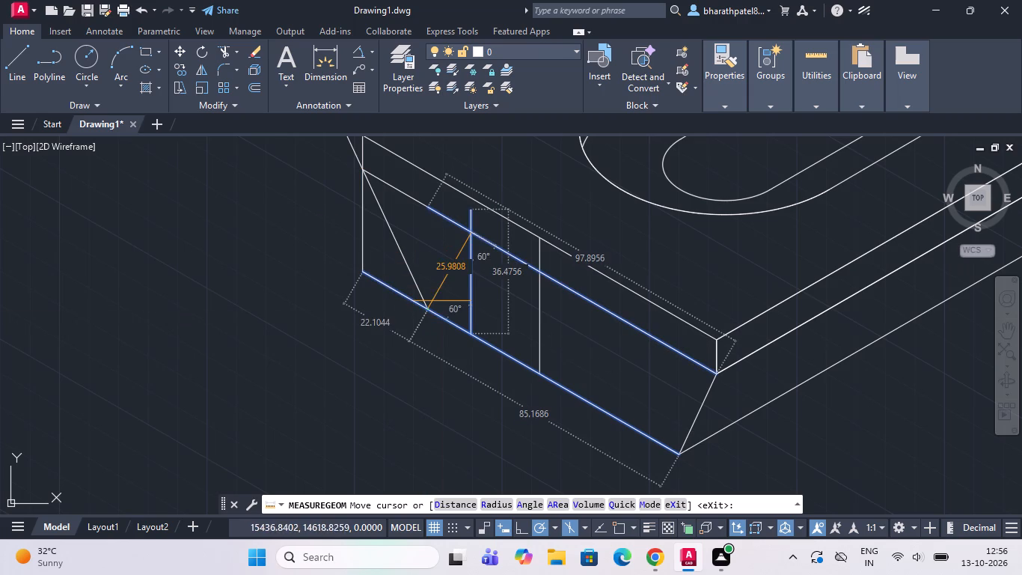
pyautogui.scroll(2, 434, 299)
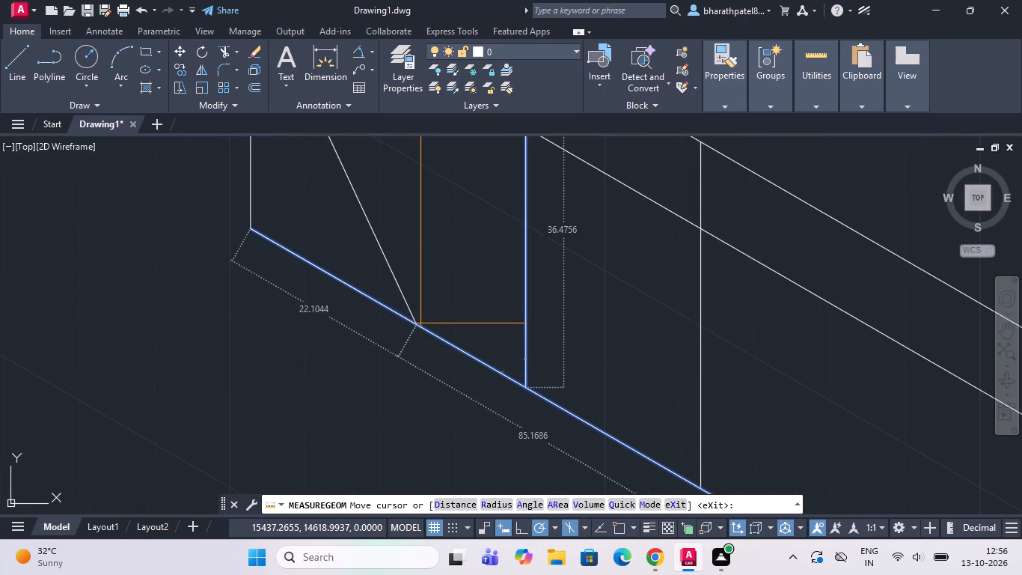
pyautogui.scroll(-5, 419, 328)
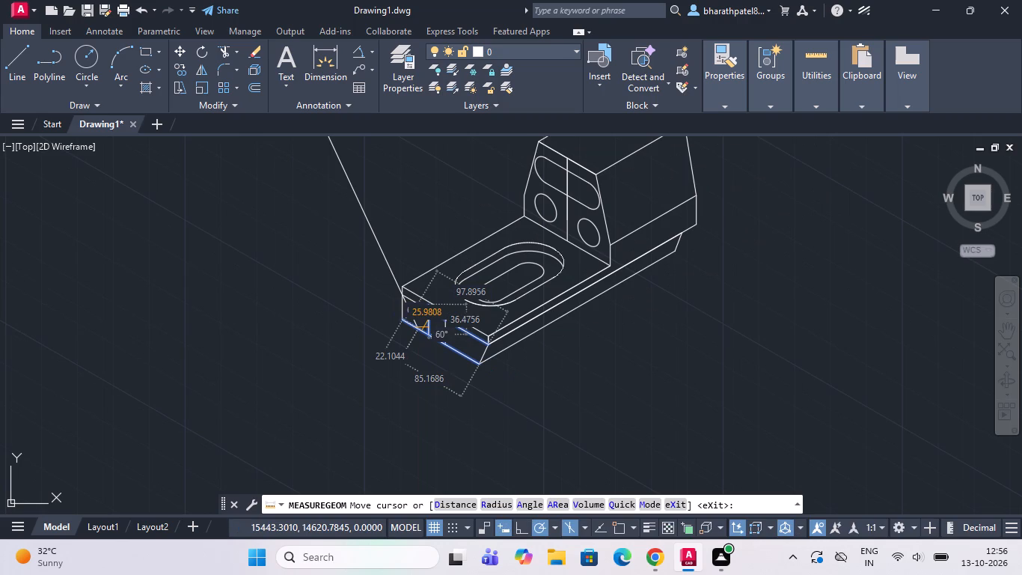
pyautogui.scroll(4, 423, 327)
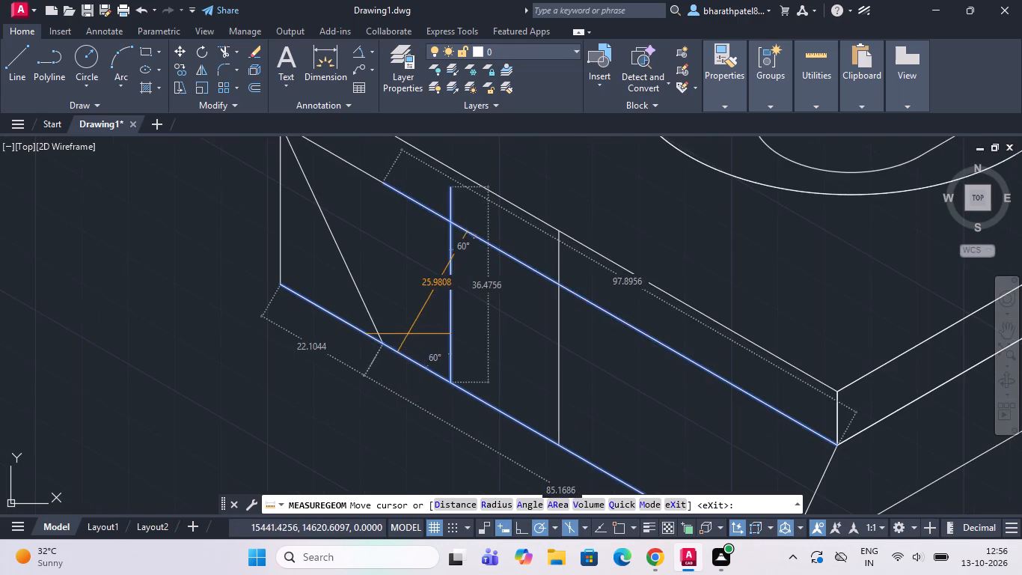
pyautogui.scroll(3, 372, 317)
pyautogui.press('space')
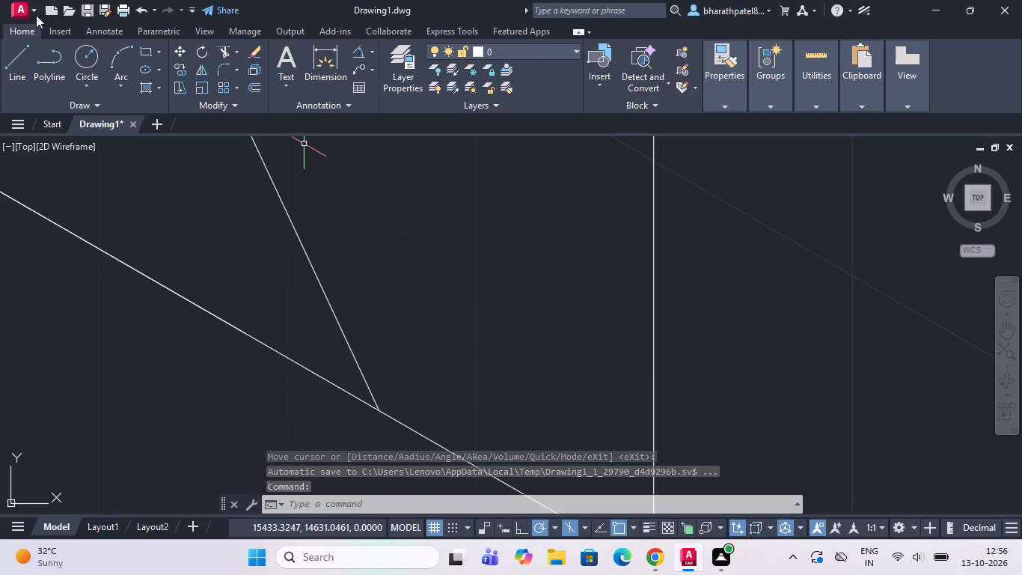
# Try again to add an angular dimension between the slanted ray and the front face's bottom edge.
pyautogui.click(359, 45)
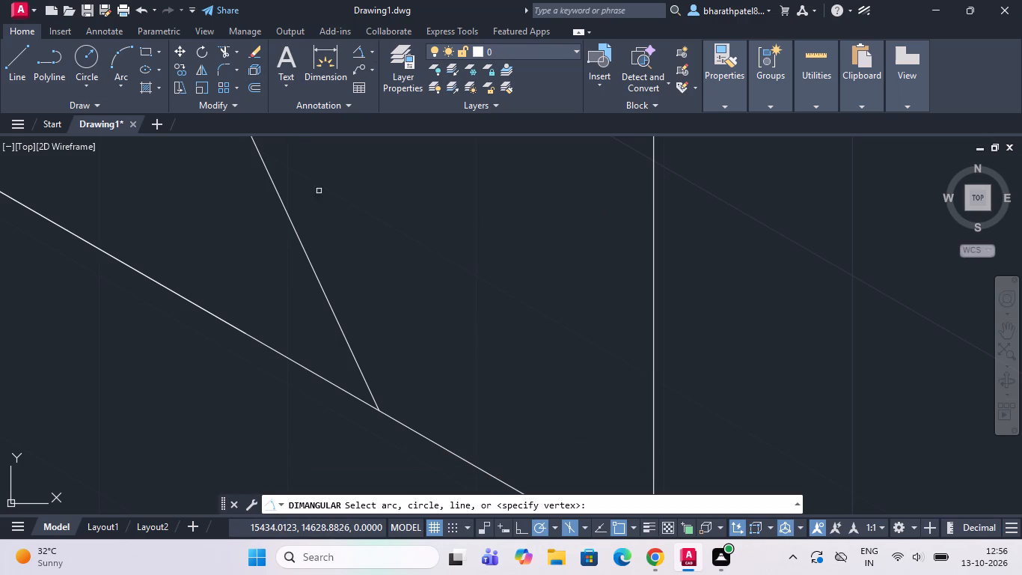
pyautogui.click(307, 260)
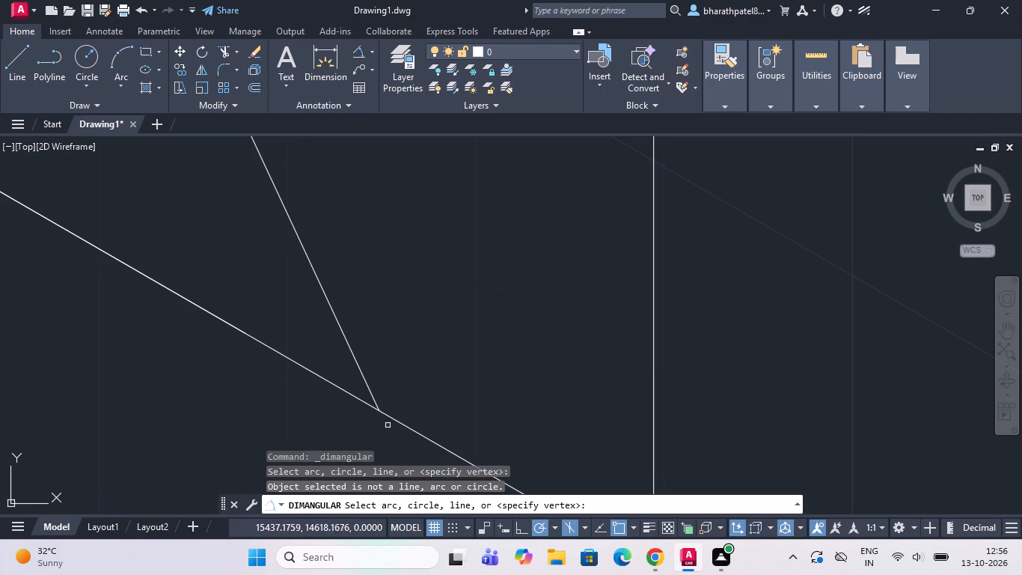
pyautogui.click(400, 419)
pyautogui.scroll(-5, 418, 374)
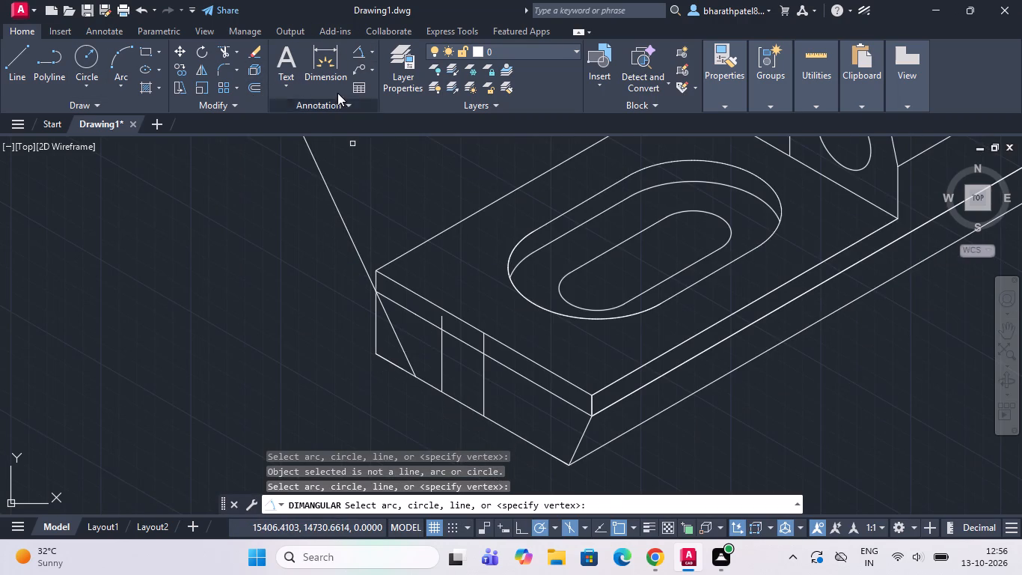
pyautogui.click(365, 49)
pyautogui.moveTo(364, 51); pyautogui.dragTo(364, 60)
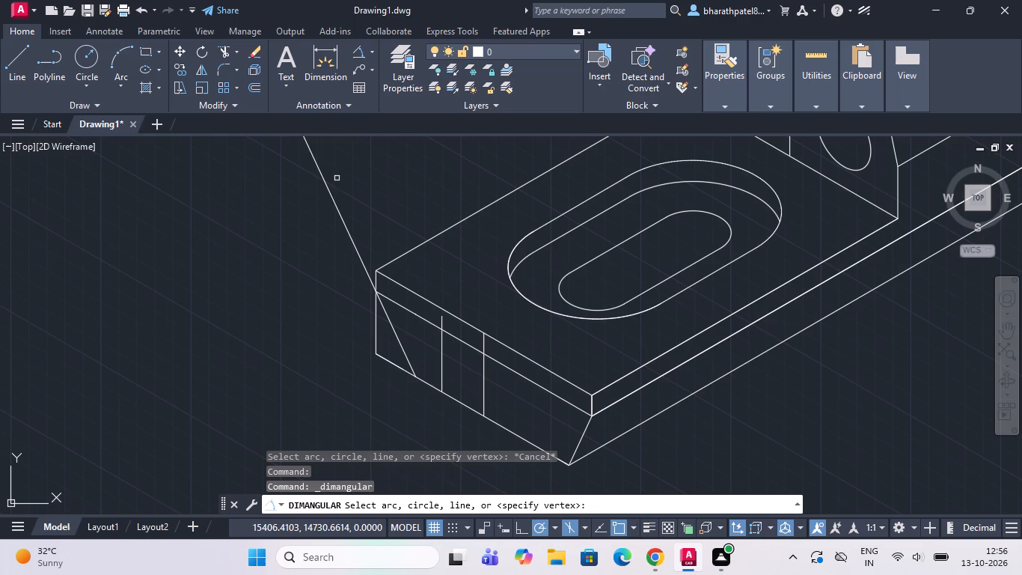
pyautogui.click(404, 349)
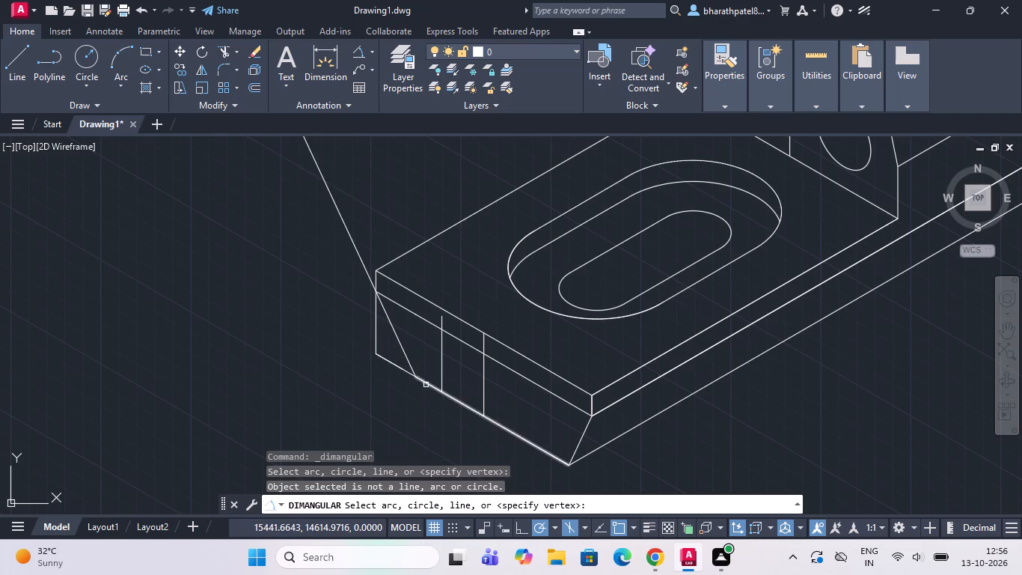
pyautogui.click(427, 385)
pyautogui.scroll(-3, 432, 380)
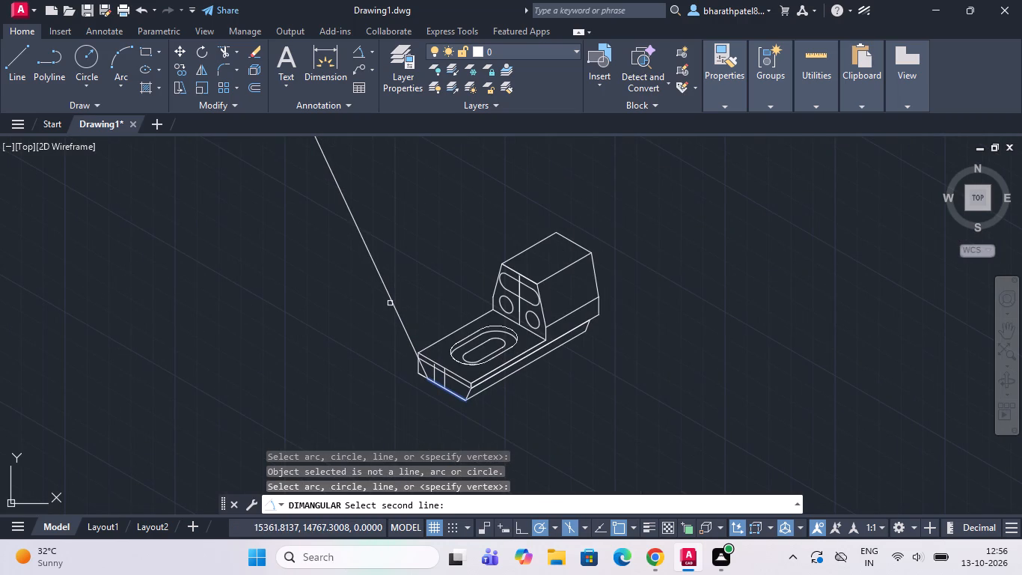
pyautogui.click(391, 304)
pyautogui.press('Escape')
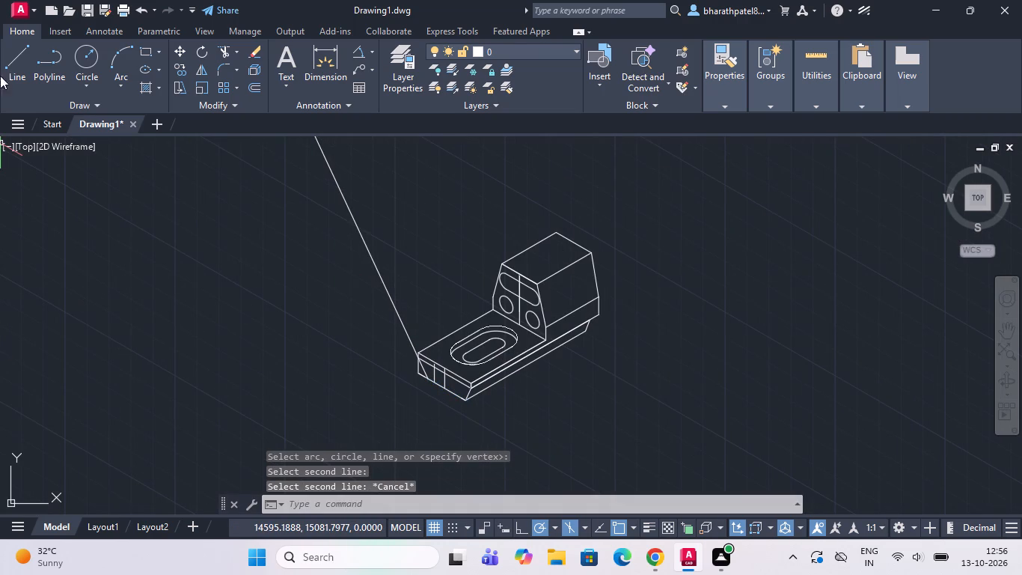
# Trim off the part of the slanted ray that extends above and outside the base block's front face.
pyautogui.click(221, 49)
pyautogui.scroll(5, 426, 366)
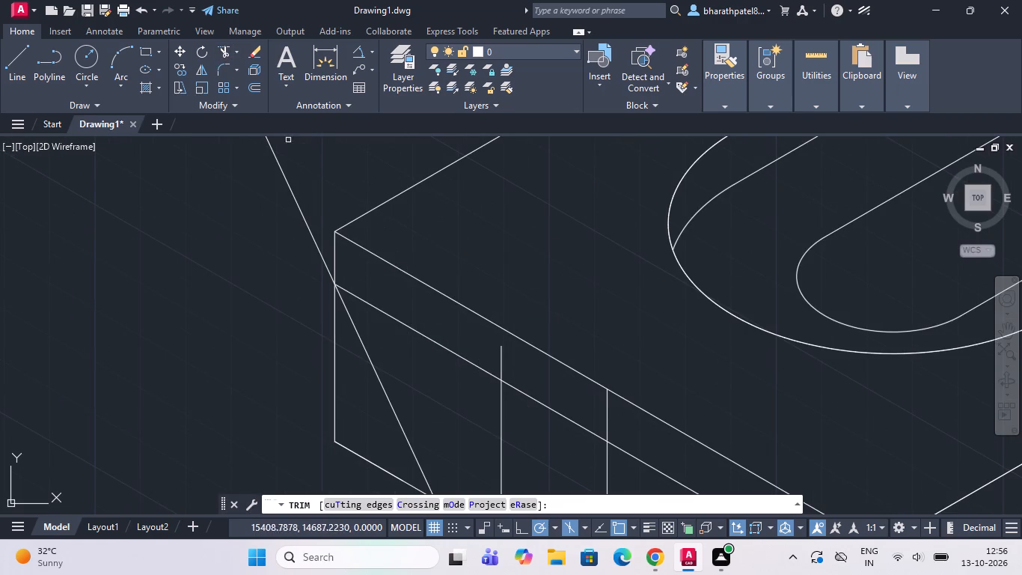
pyautogui.moveTo(303, 158); pyautogui.dragTo(234, 300)
pyautogui.scroll(-3, 281, 299)
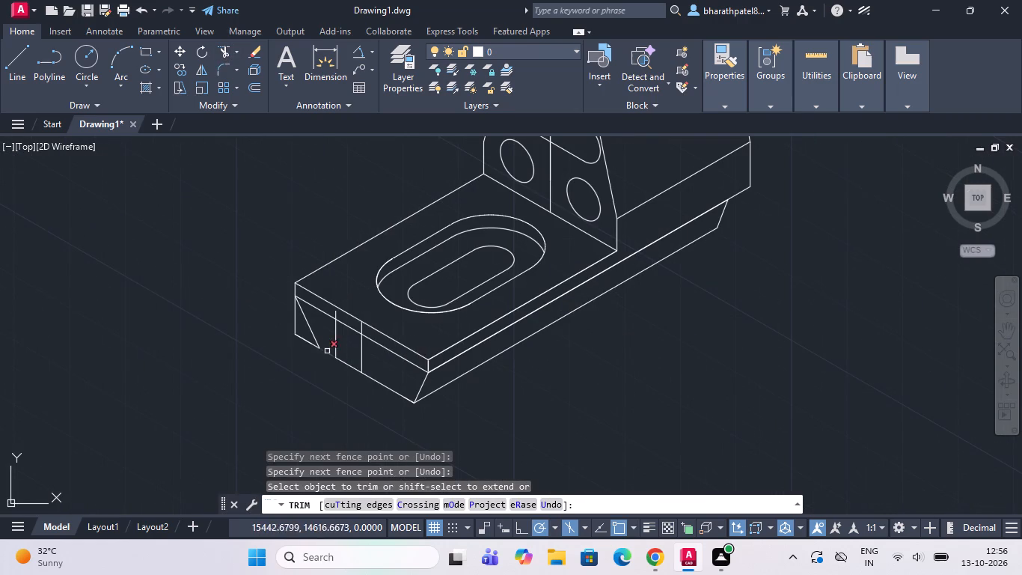
pyautogui.scroll(4, 327, 341)
pyautogui.press('Return')
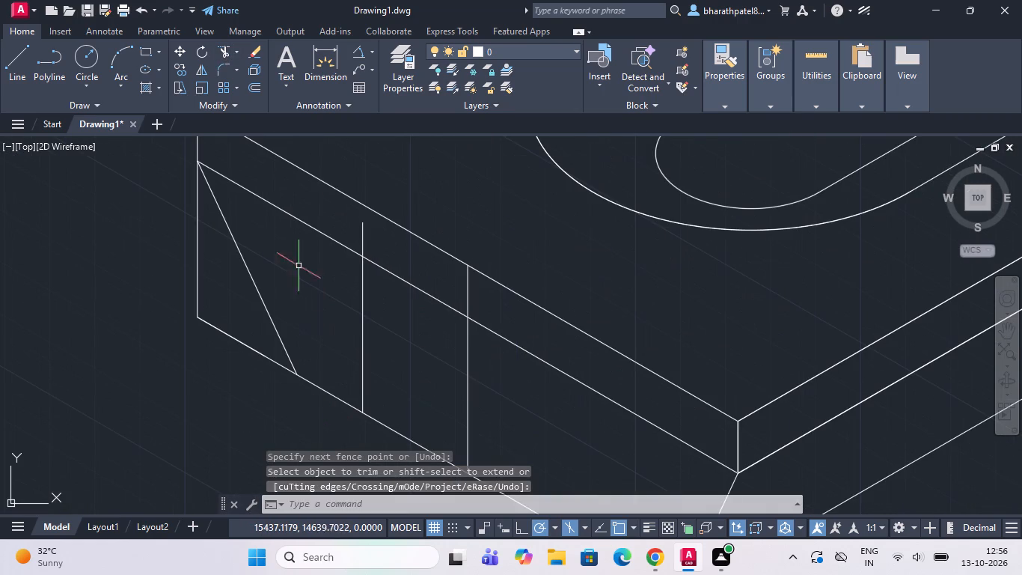
# Add an angular dimension between the trimmed slanted line and the front face's bottom edge, placing its arc on the obtuse side.
pyautogui.click(357, 46)
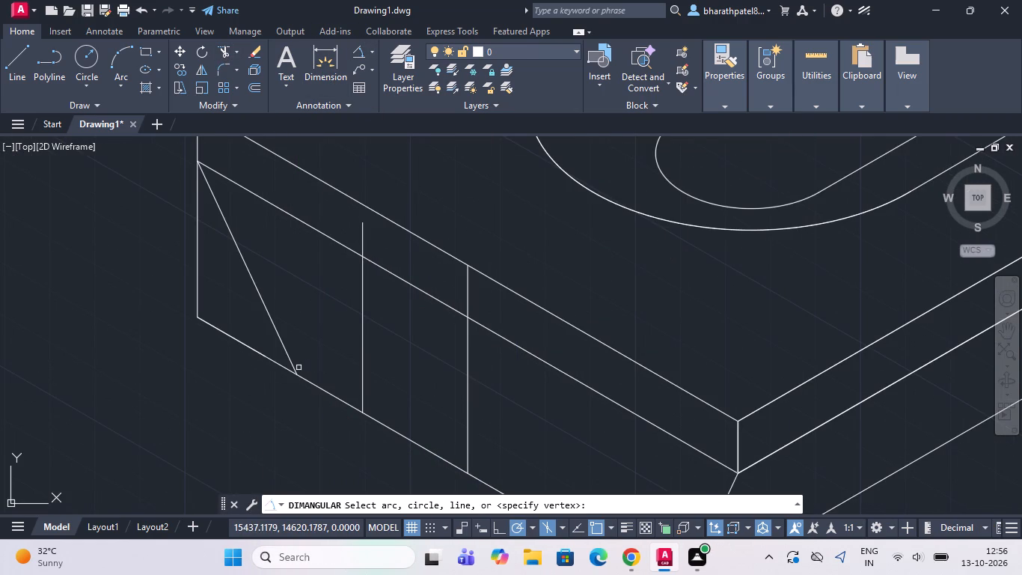
pyautogui.click(296, 368)
pyautogui.click(305, 380)
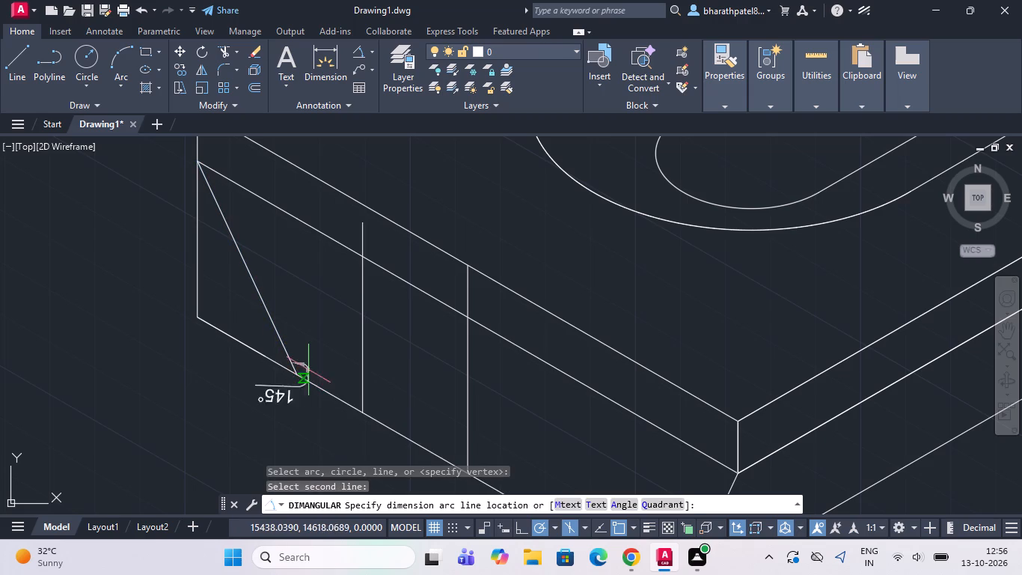
pyautogui.scroll(3, 296, 353)
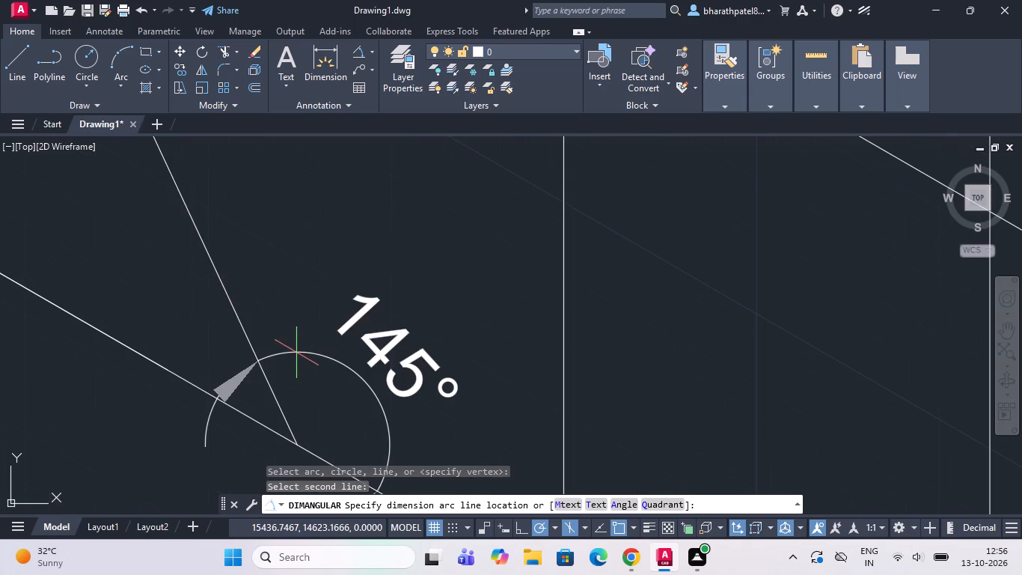
pyautogui.scroll(-1, 296, 353)
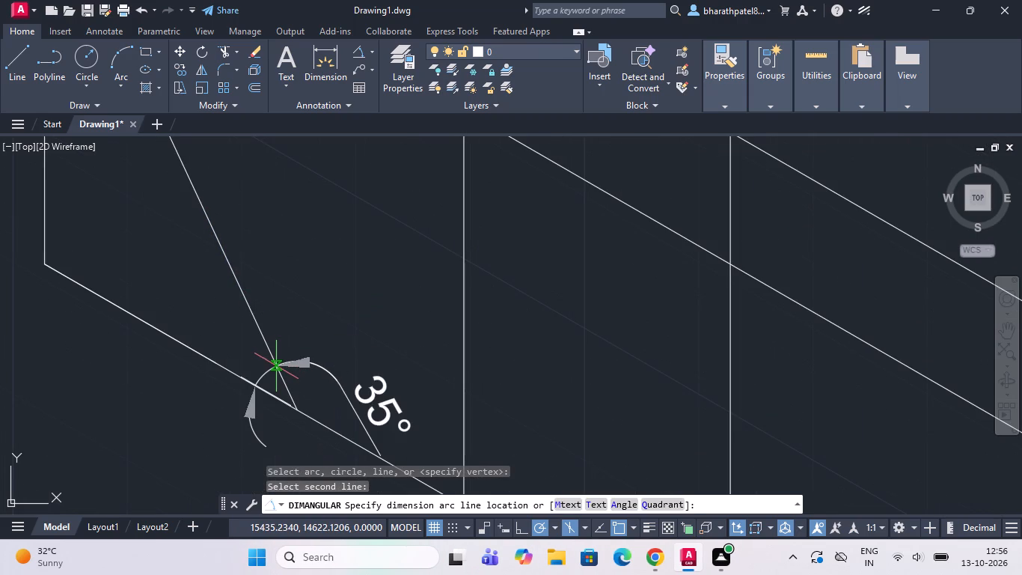
pyautogui.scroll(-2, 276, 366)
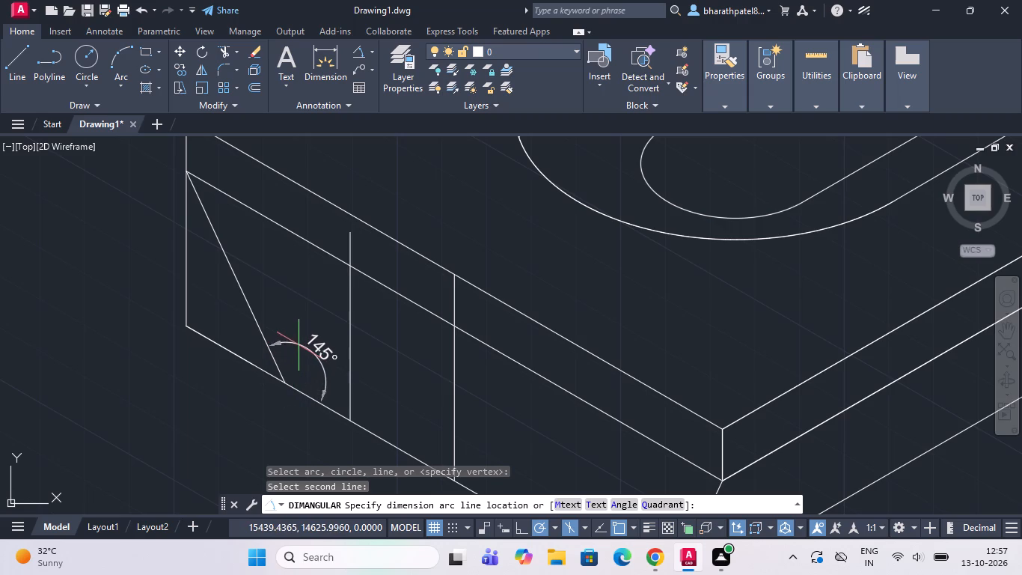
pyautogui.click(292, 353)
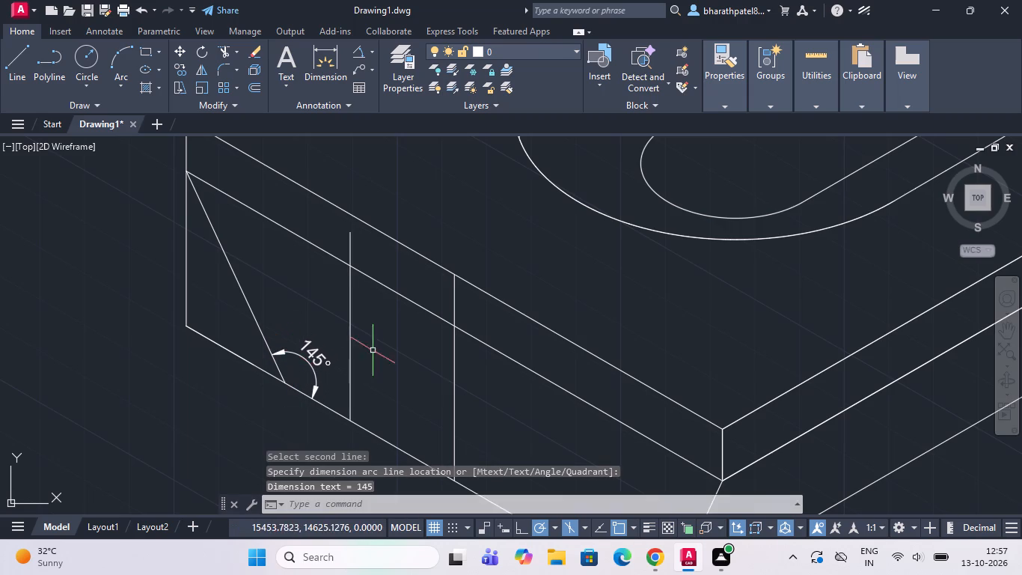
# Override the text of the slanted cut's angular dimension with 115.
pyautogui.scroll(2, 308, 363)
pyautogui.doubleClick(316, 346)
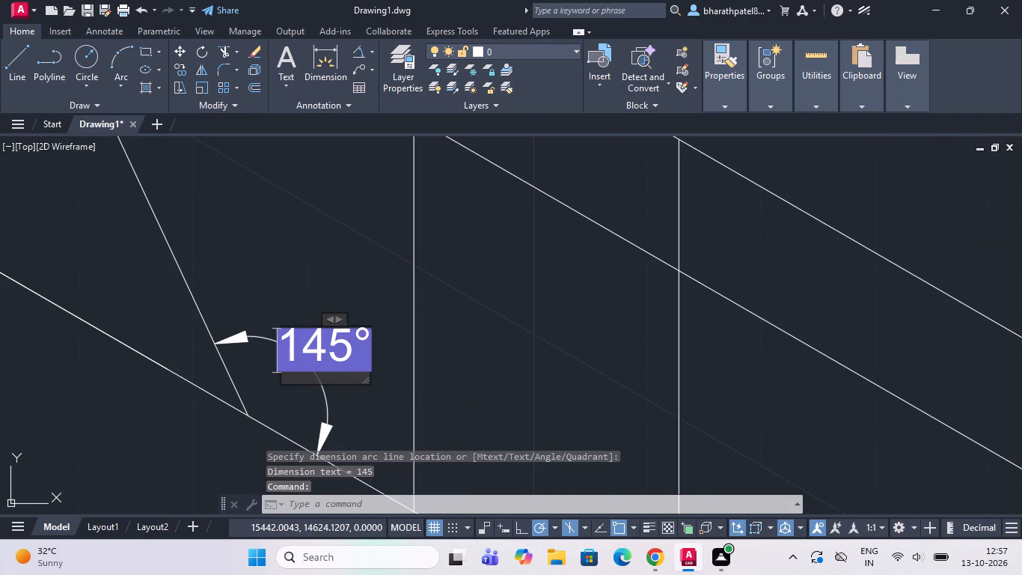
pyautogui.write('115')
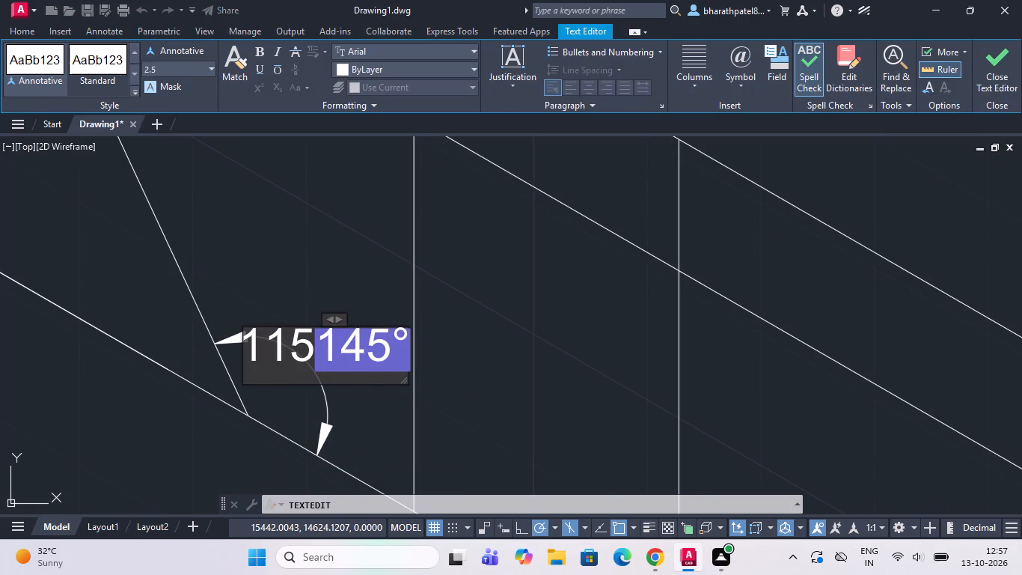
pyautogui.click(392, 350)
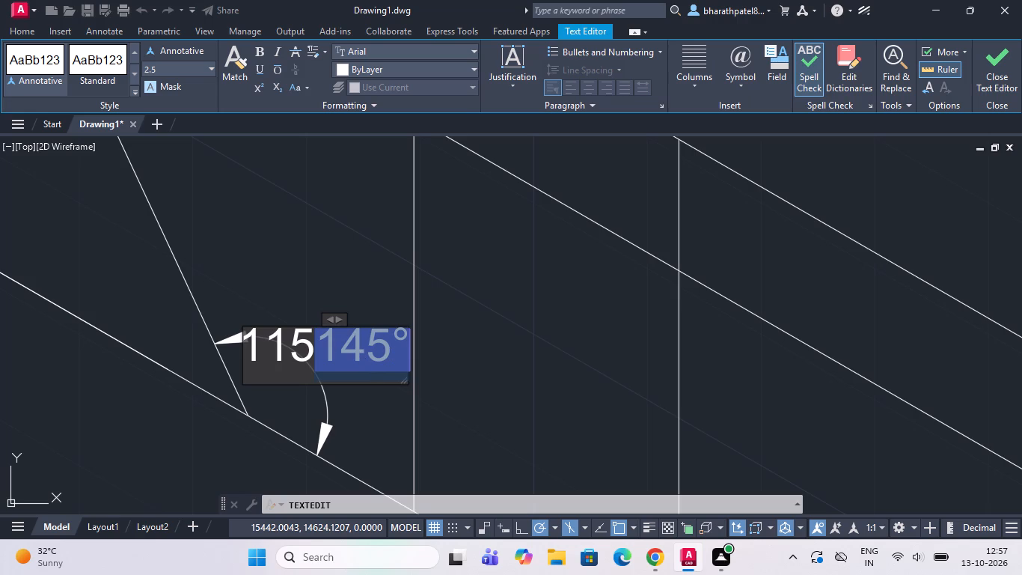
pyautogui.press('Return')
pyautogui.press('Return')
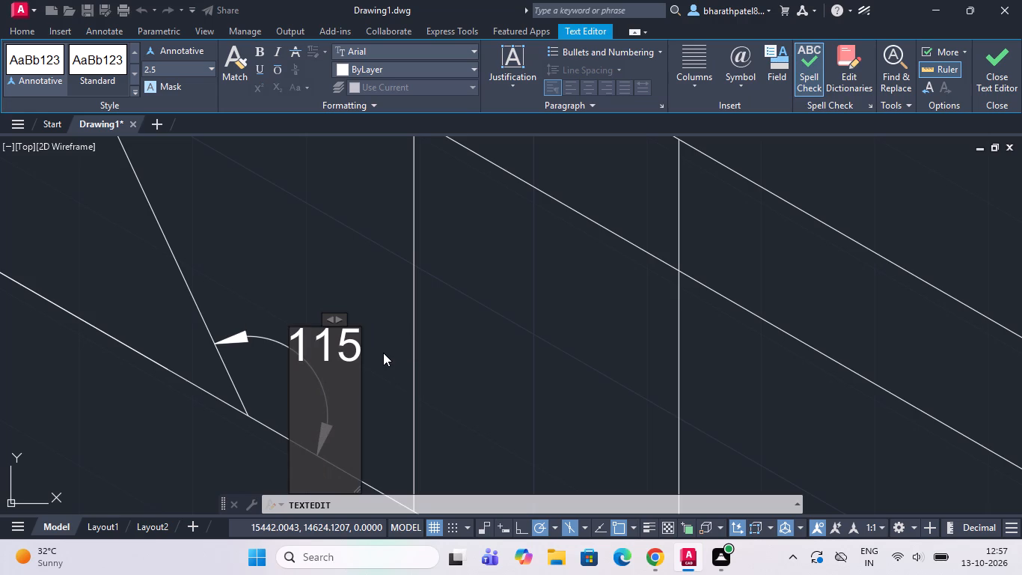
pyautogui.click(383, 353)
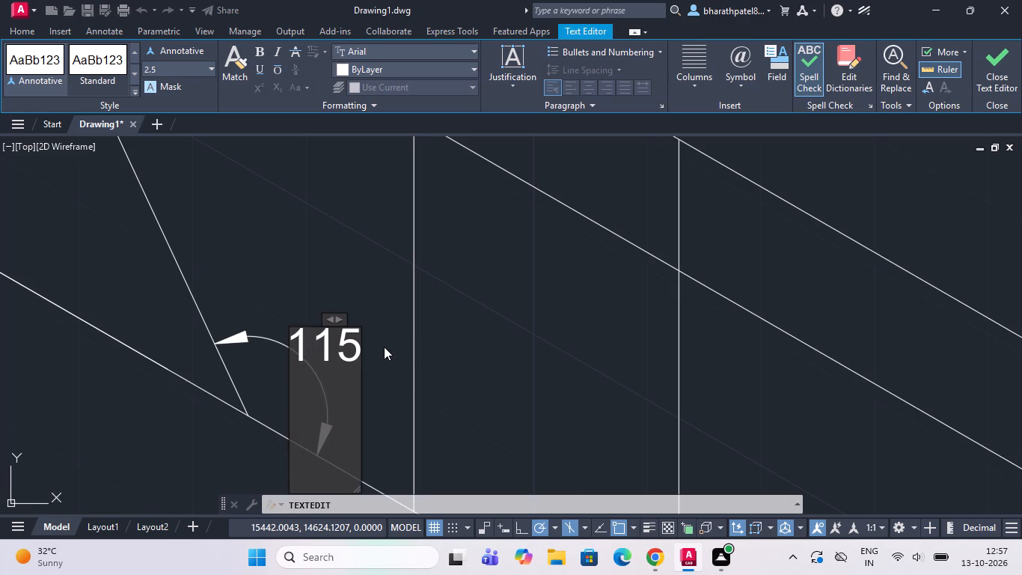
pyautogui.click(384, 347)
pyautogui.press('Return')
pyautogui.click(397, 449)
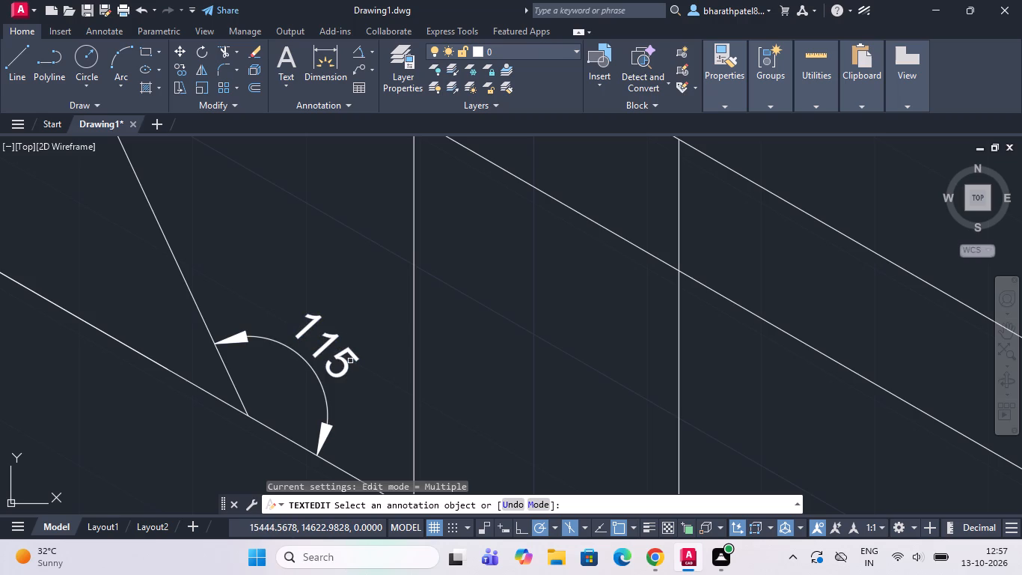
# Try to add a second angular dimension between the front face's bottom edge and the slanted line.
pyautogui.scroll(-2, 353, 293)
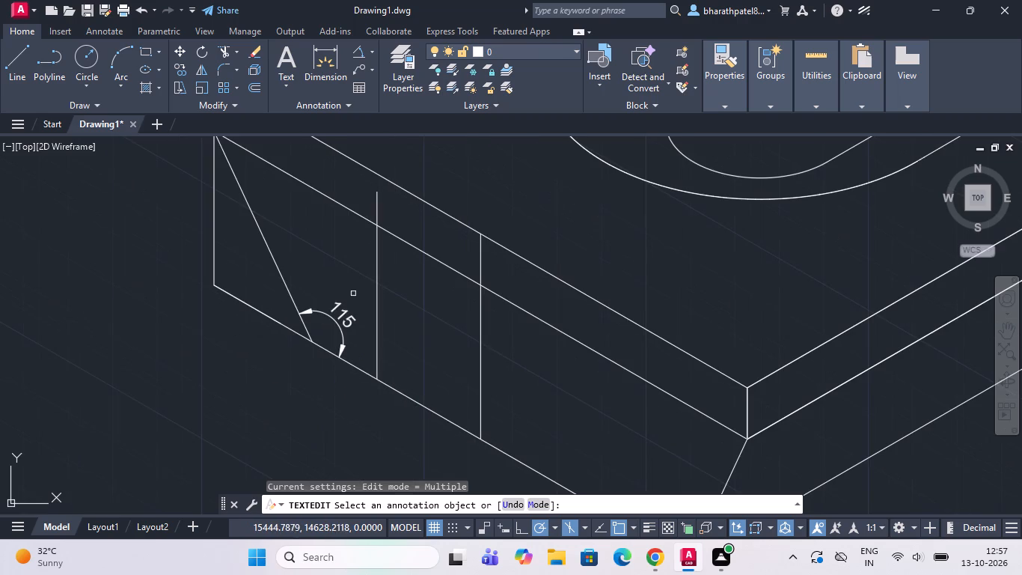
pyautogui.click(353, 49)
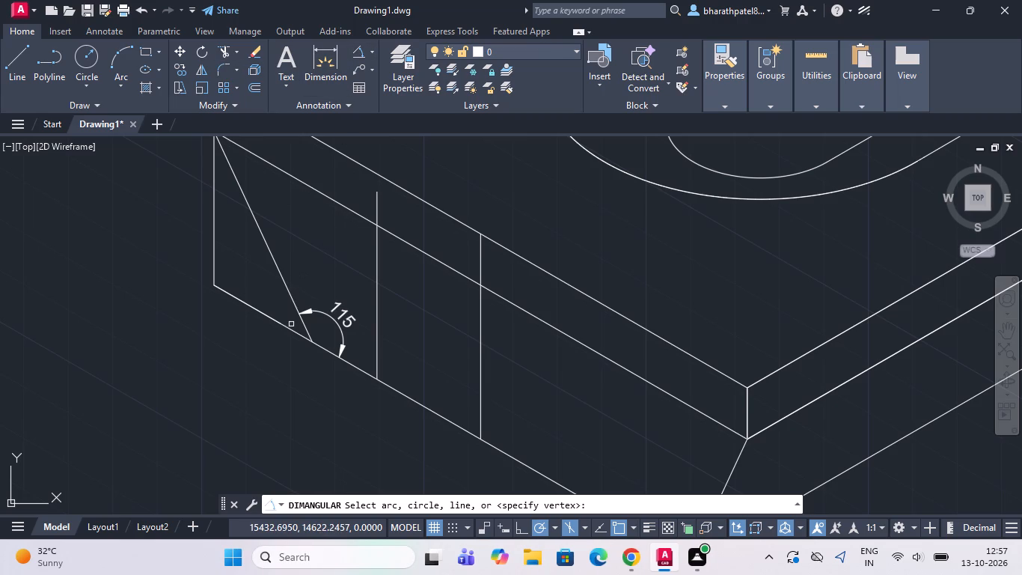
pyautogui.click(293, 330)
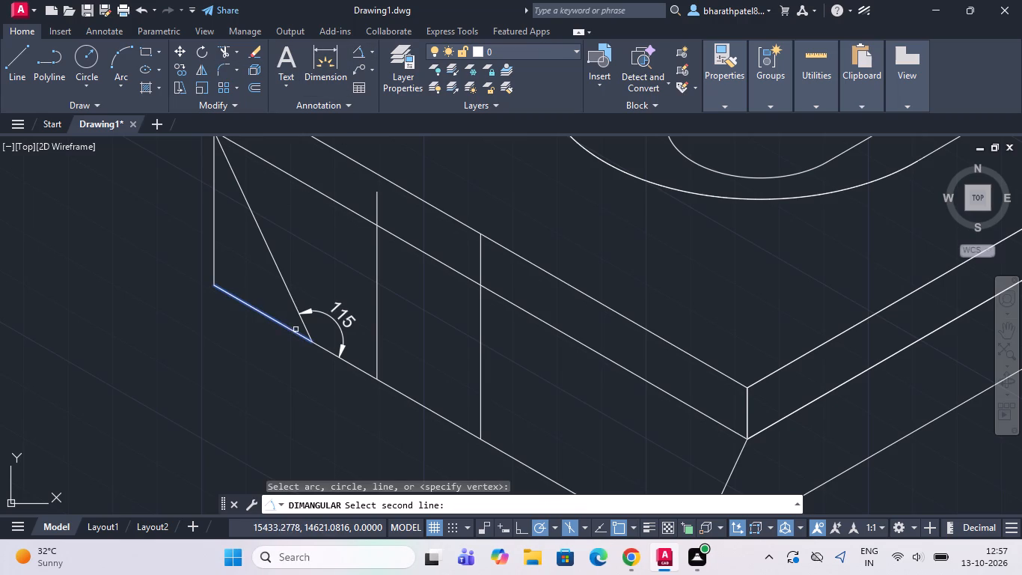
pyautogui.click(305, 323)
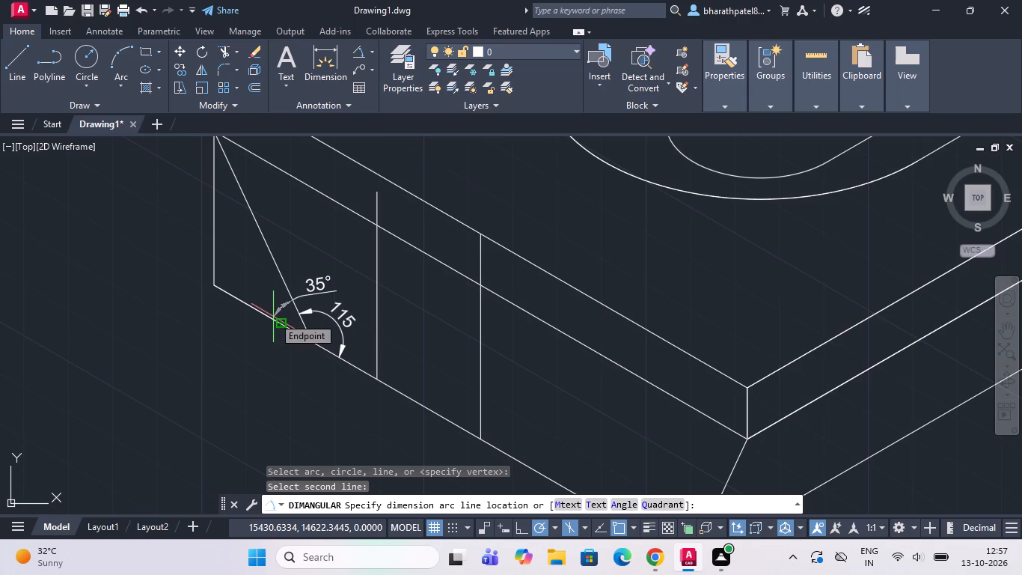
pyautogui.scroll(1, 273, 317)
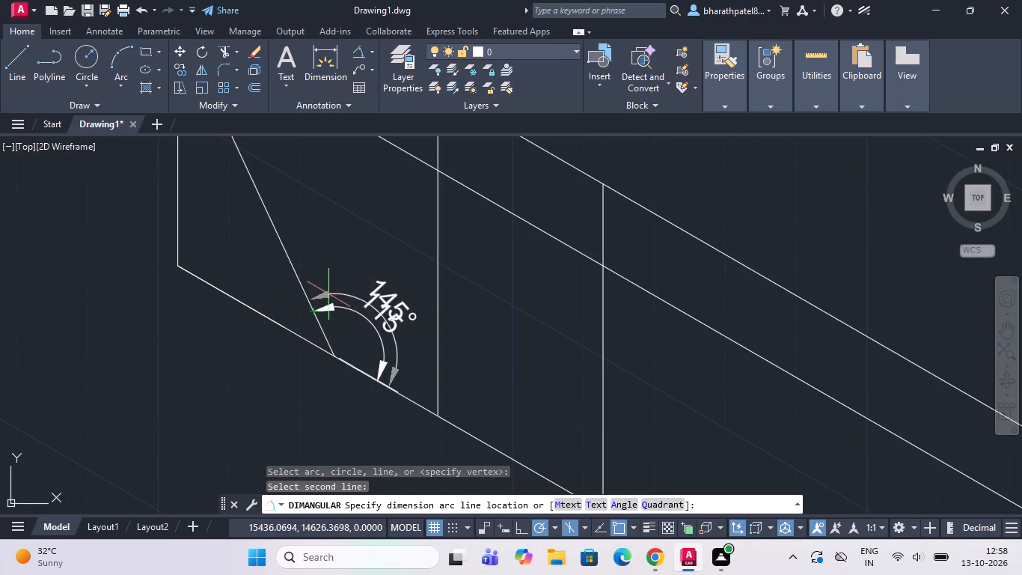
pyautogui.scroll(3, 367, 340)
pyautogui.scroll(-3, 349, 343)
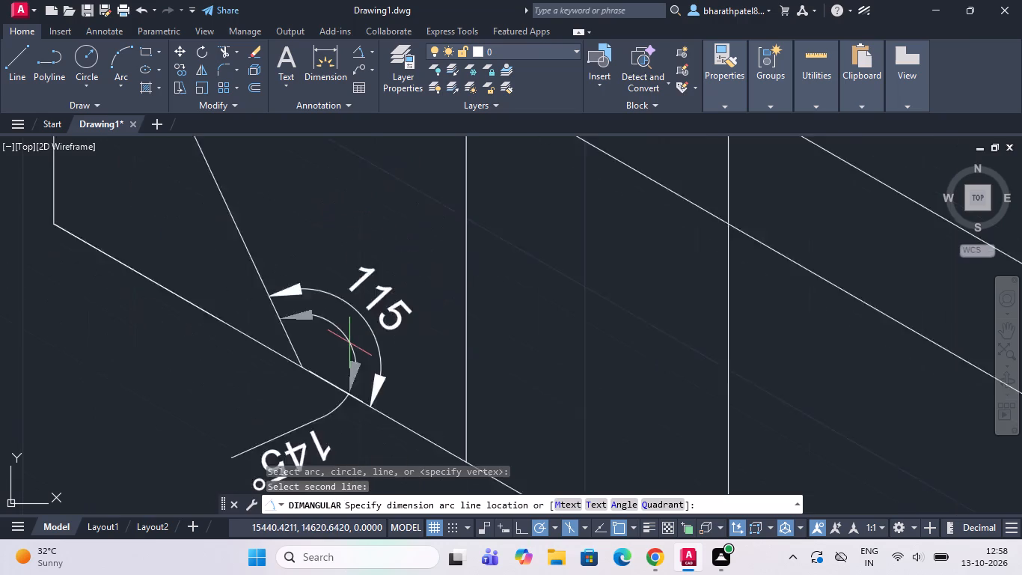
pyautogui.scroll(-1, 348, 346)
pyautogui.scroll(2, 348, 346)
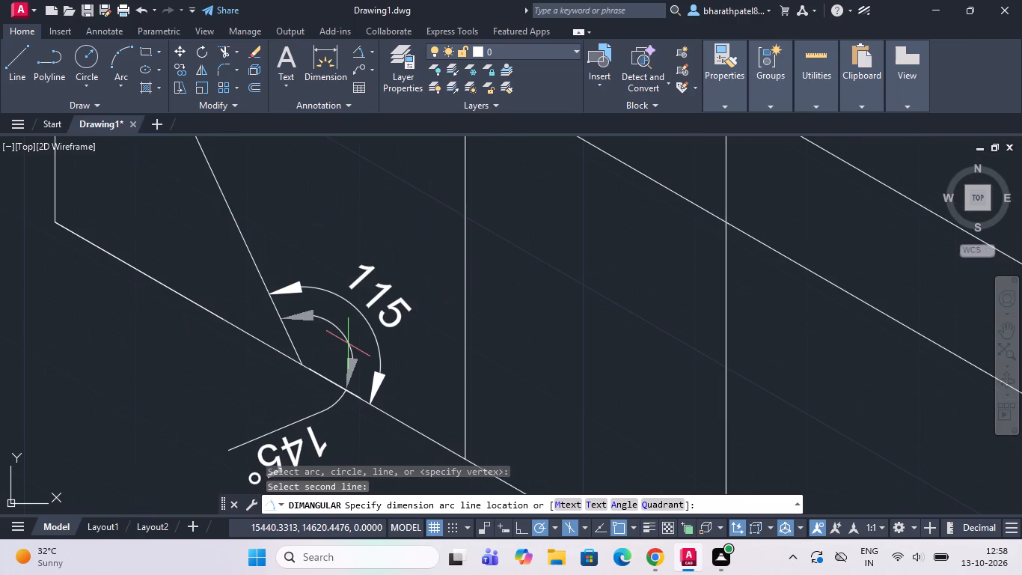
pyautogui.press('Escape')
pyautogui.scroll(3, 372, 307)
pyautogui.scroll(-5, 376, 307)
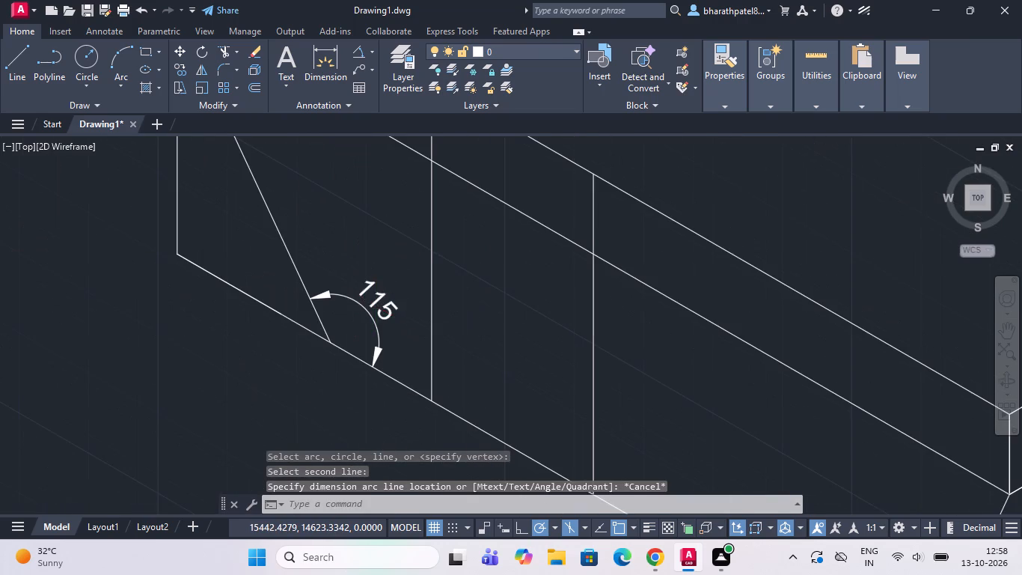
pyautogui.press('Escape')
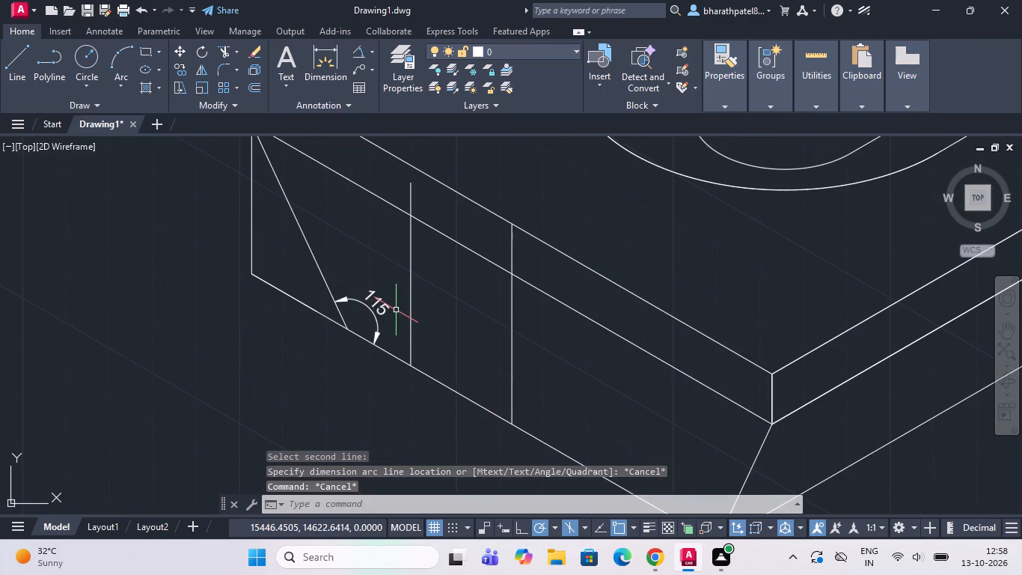
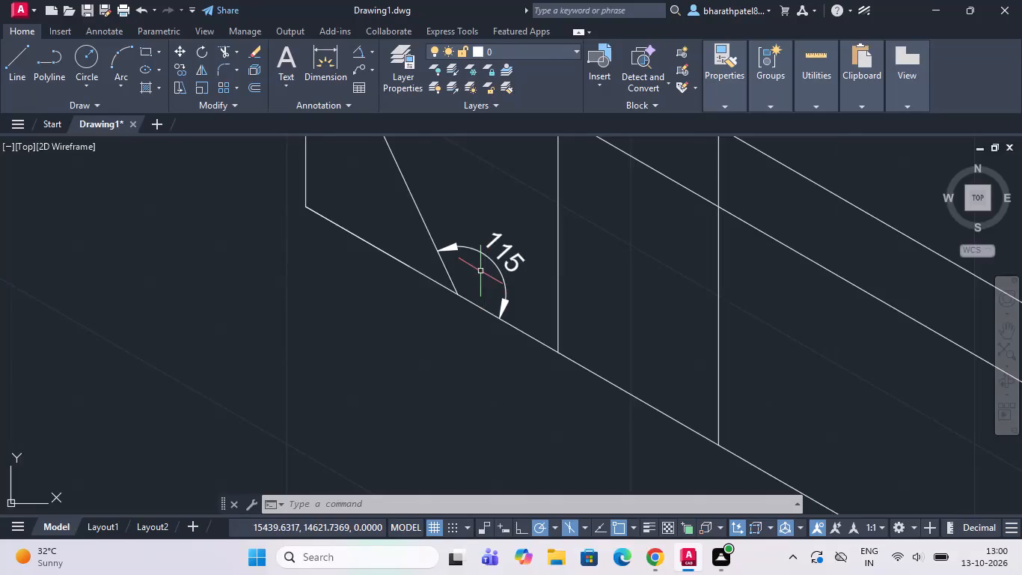
# Erase the full-height vertical construction line running through the middle of the raised block's slotted front face.
pyautogui.scroll(-2, 476, 266)
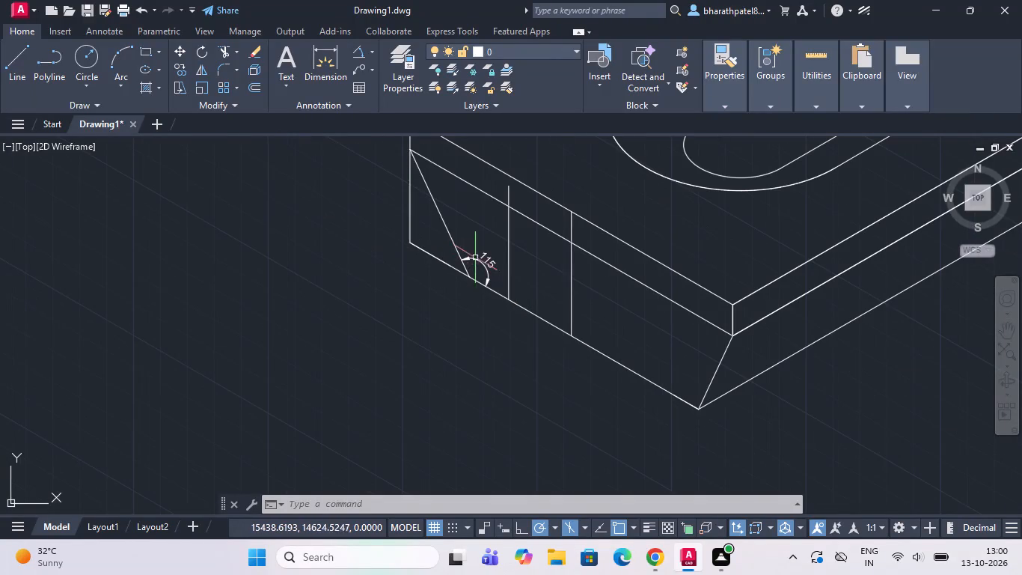
pyautogui.scroll(3, 484, 255)
pyautogui.scroll(-3, 484, 255)
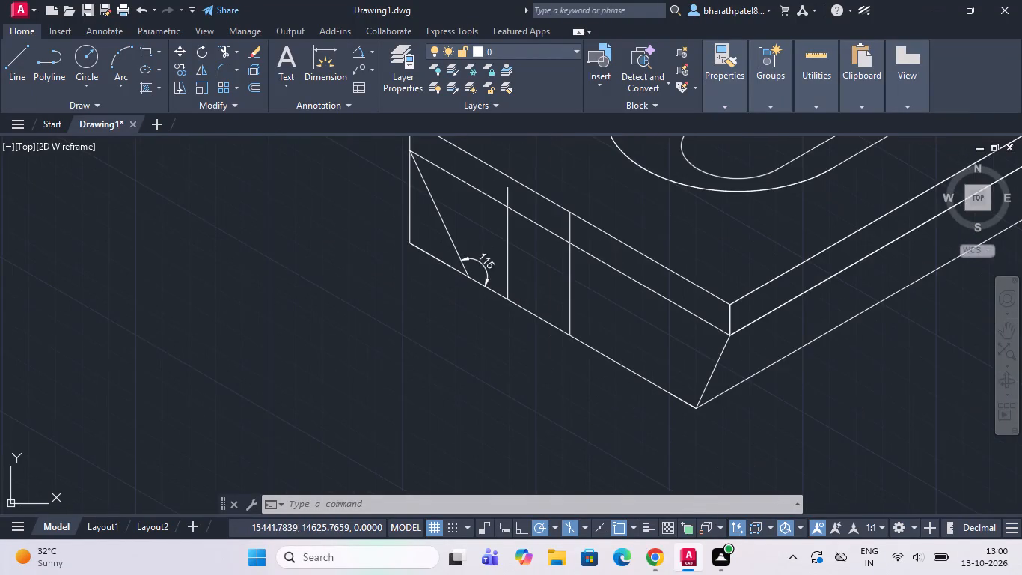
pyautogui.scroll(-2, 484, 266)
pyautogui.scroll(-2, 606, 323)
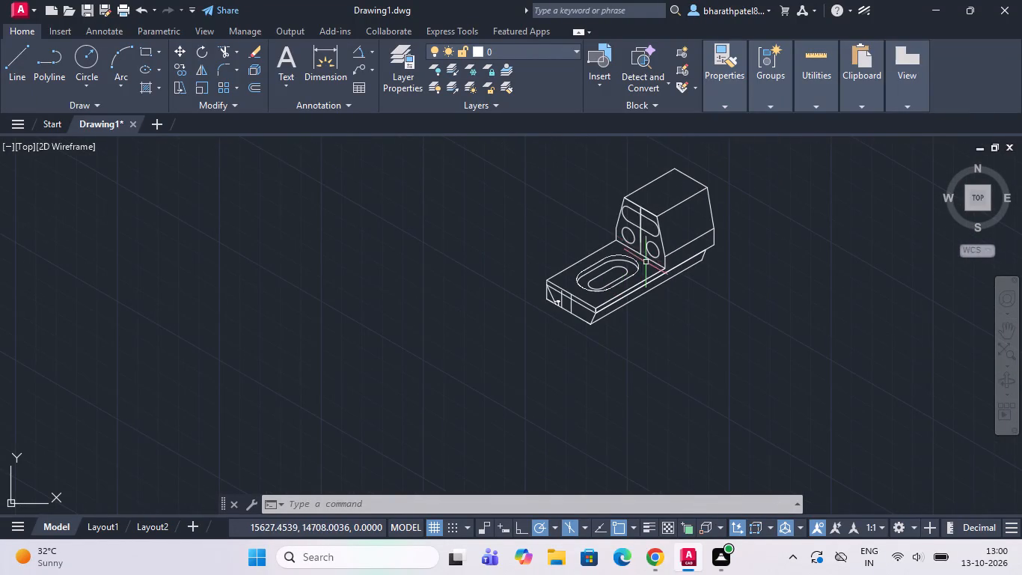
pyautogui.scroll(2, 646, 262)
pyautogui.scroll(-2, 651, 277)
pyautogui.scroll(1, 707, 226)
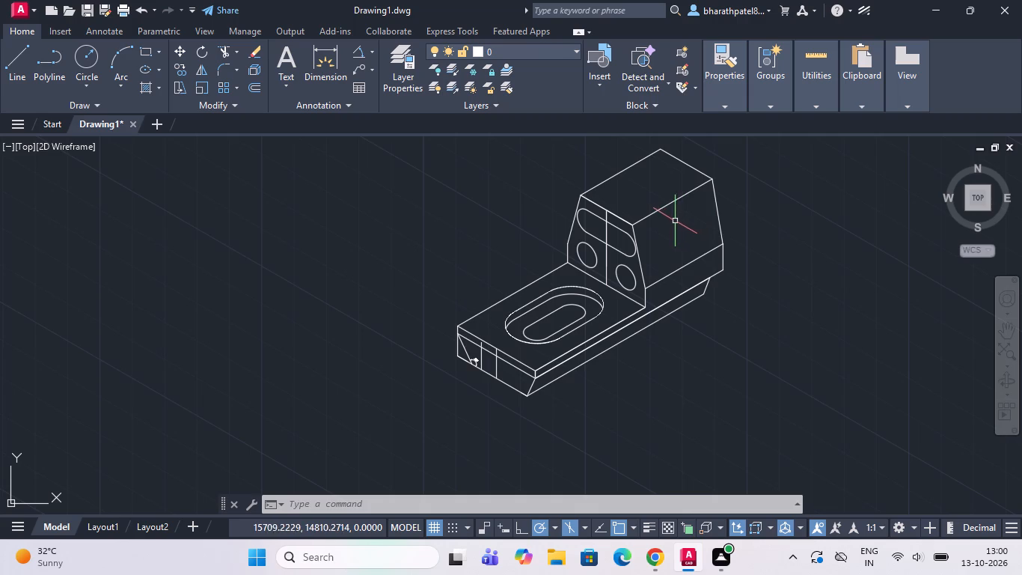
pyautogui.scroll(2, 649, 292)
pyautogui.scroll(-2, 649, 298)
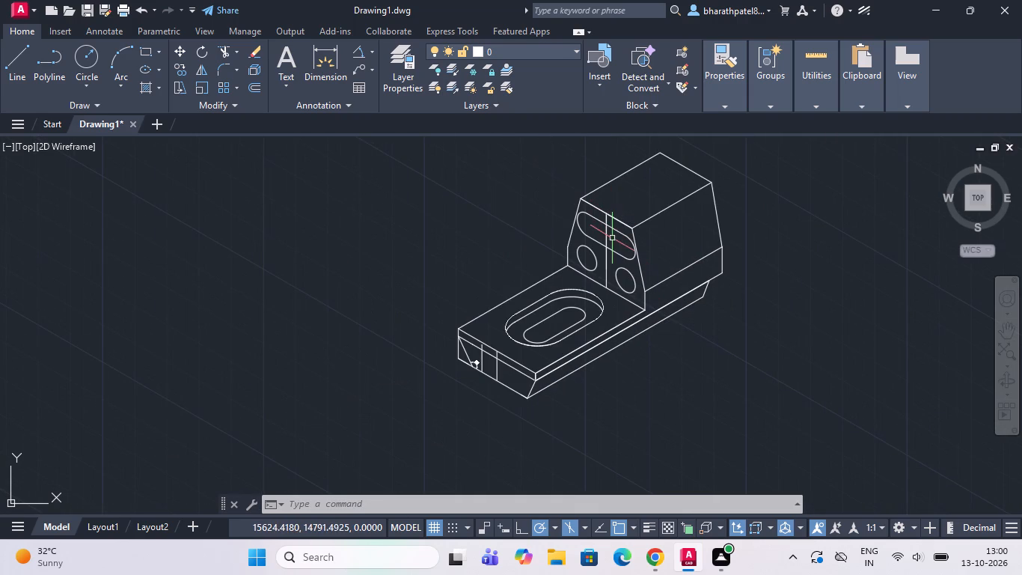
pyautogui.click(606, 233)
pyautogui.press('Delete')
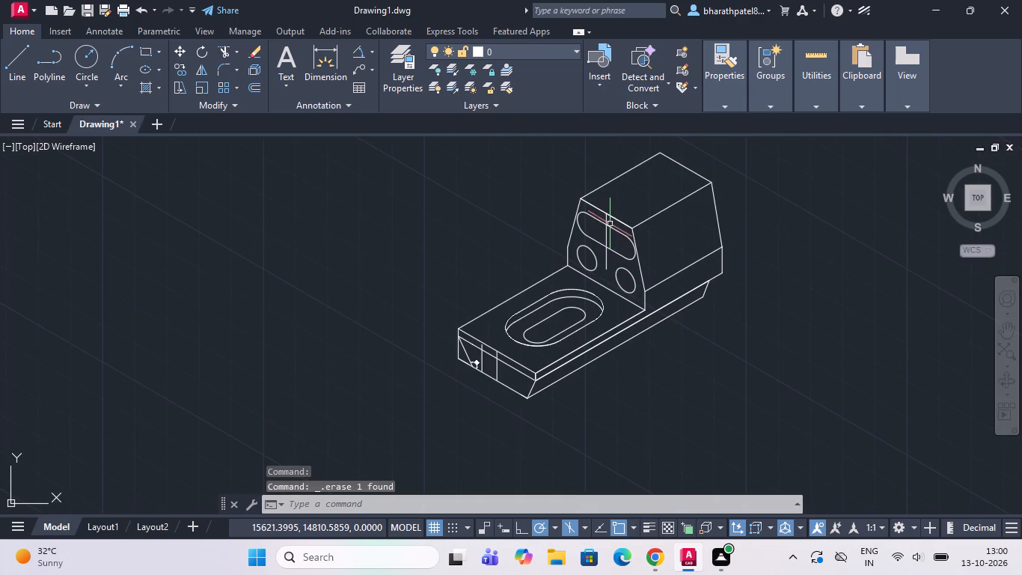
# Save the drawing in the Documents folder under the file name Slotted Base Guide.
pyautogui.hotkey('ctrl', 's')
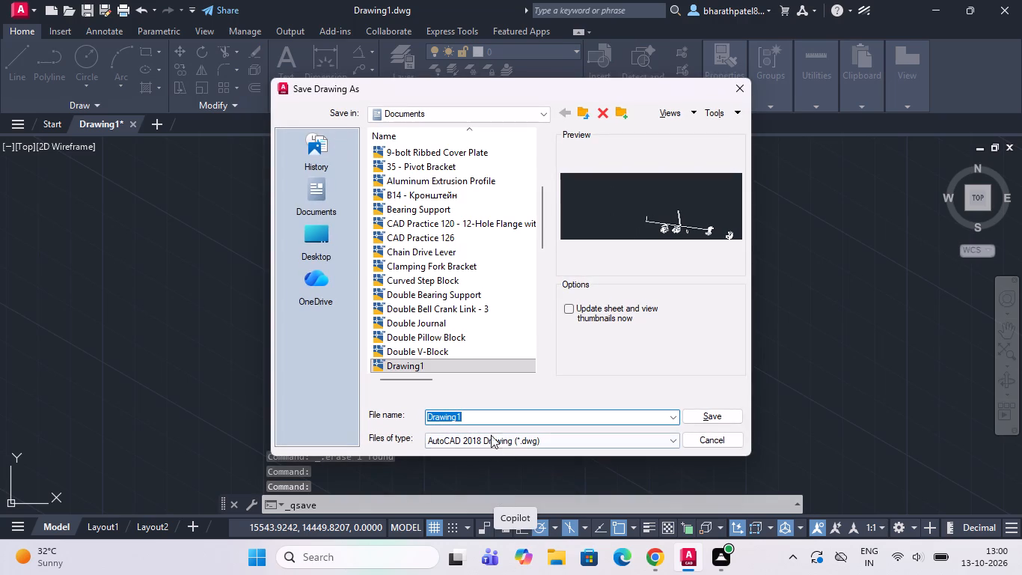
pyautogui.hotkey('ctrl', 'v')
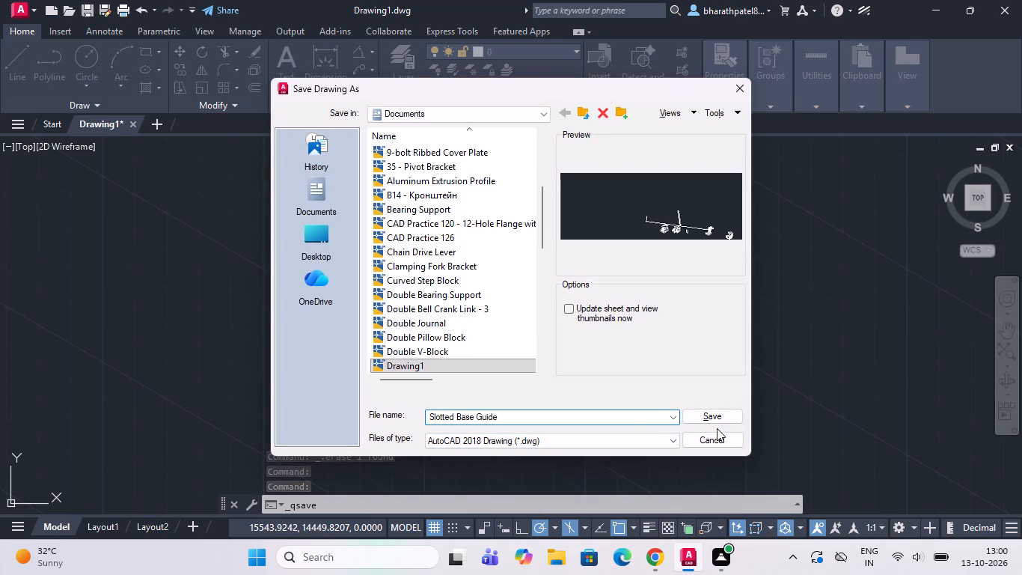
pyautogui.click(717, 416)
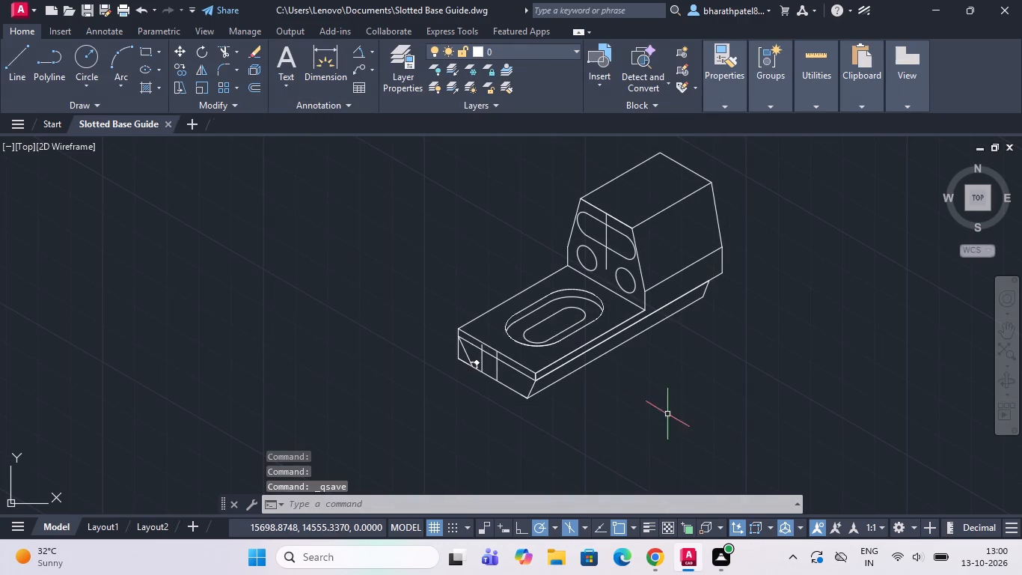
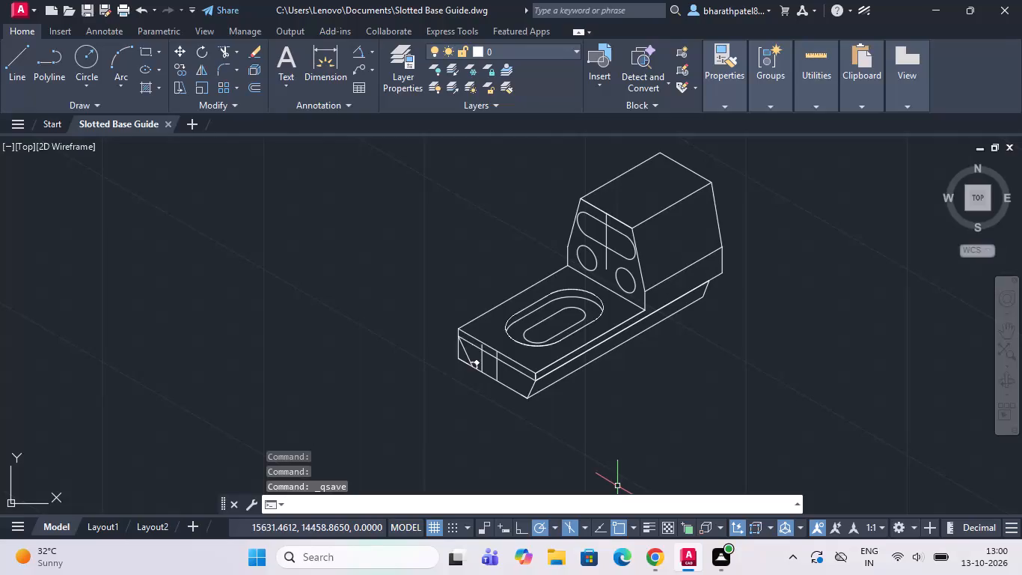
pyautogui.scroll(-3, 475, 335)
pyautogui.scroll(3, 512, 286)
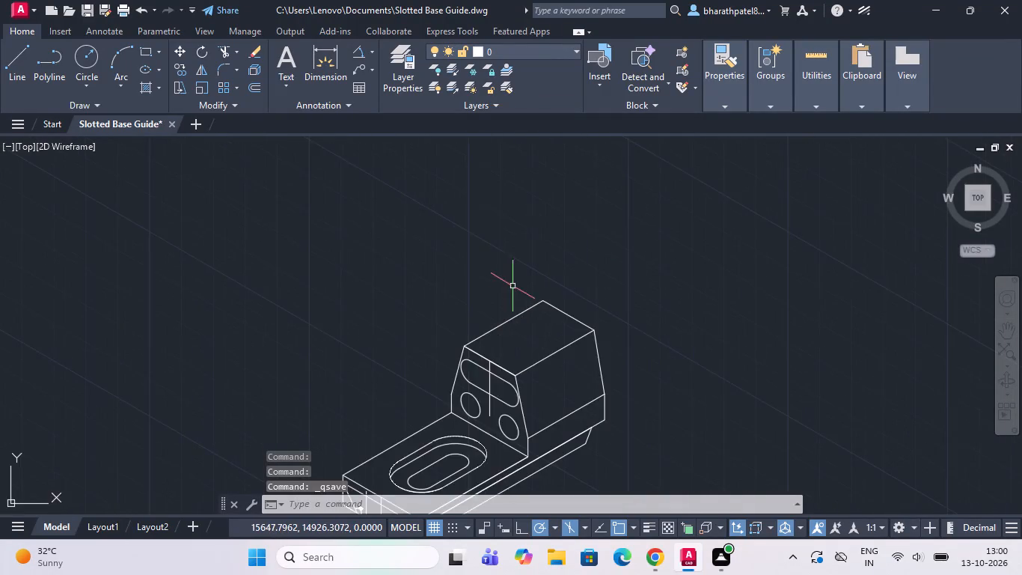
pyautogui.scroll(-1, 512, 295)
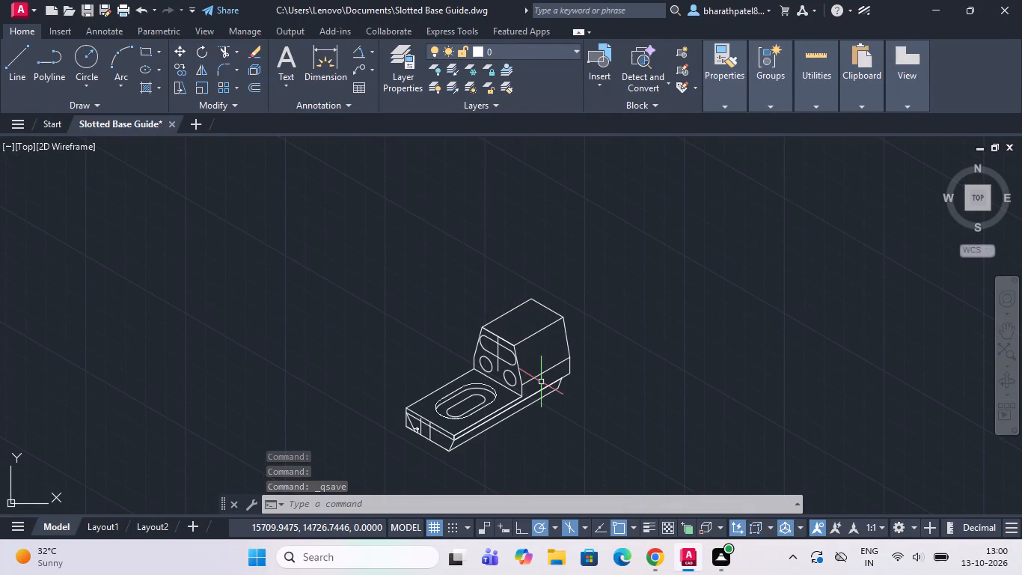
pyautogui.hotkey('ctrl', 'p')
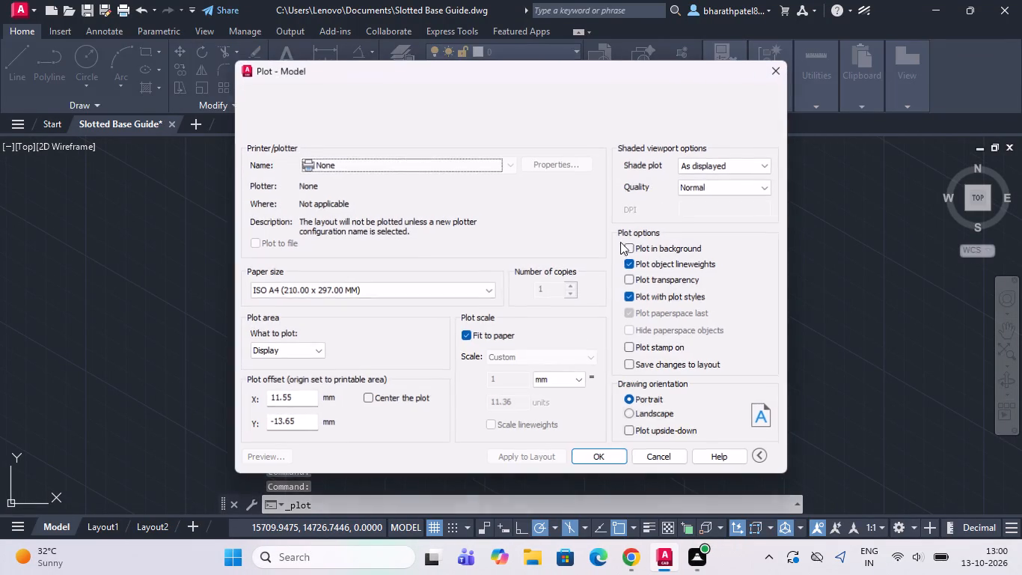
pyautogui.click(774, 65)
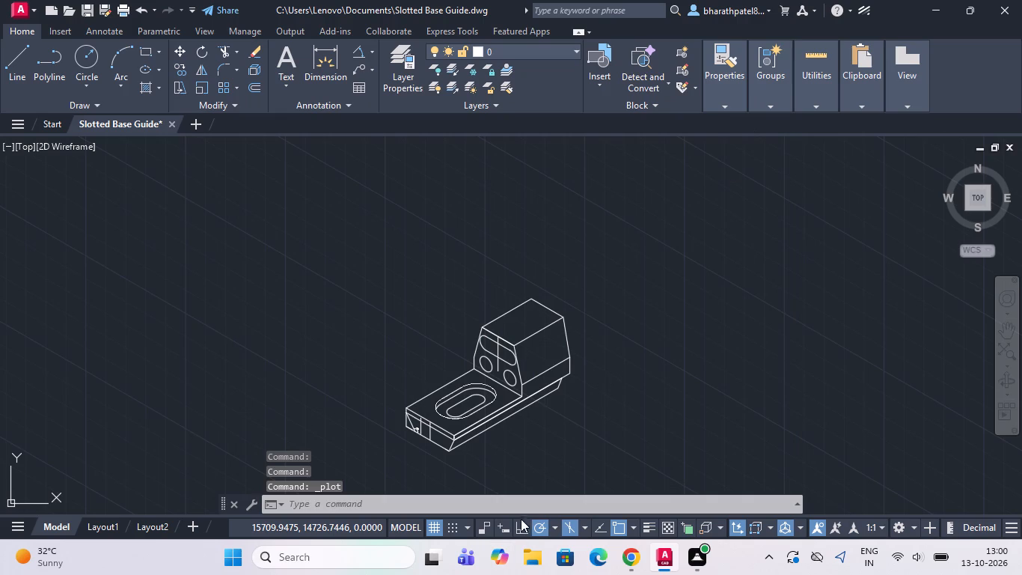
# Turn off command log recording with the LOGFILEOFF command.
pyautogui.click(525, 505)
pyautogui.write('log')
pyautogui.press('Down')
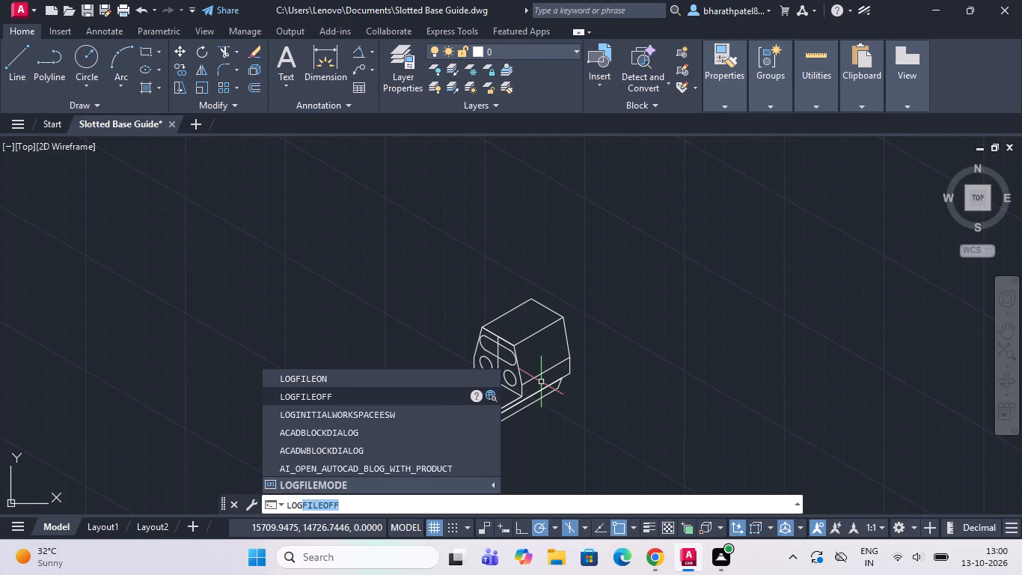
pyautogui.press('Return')
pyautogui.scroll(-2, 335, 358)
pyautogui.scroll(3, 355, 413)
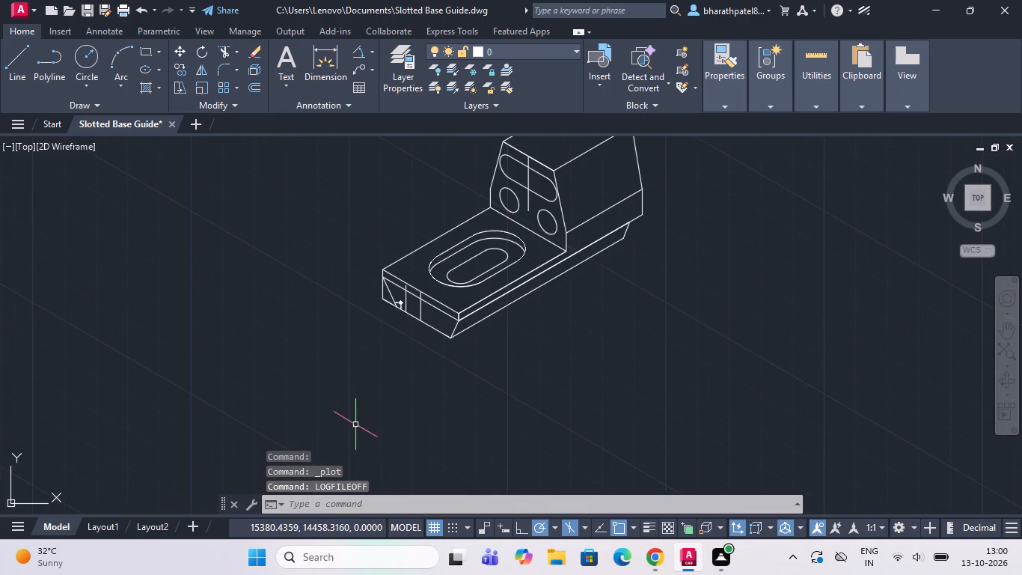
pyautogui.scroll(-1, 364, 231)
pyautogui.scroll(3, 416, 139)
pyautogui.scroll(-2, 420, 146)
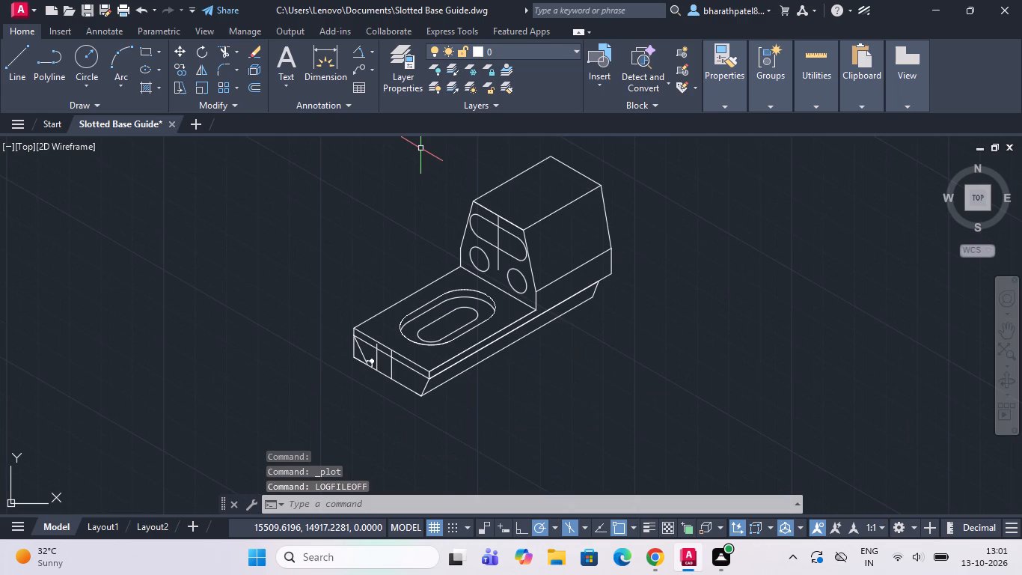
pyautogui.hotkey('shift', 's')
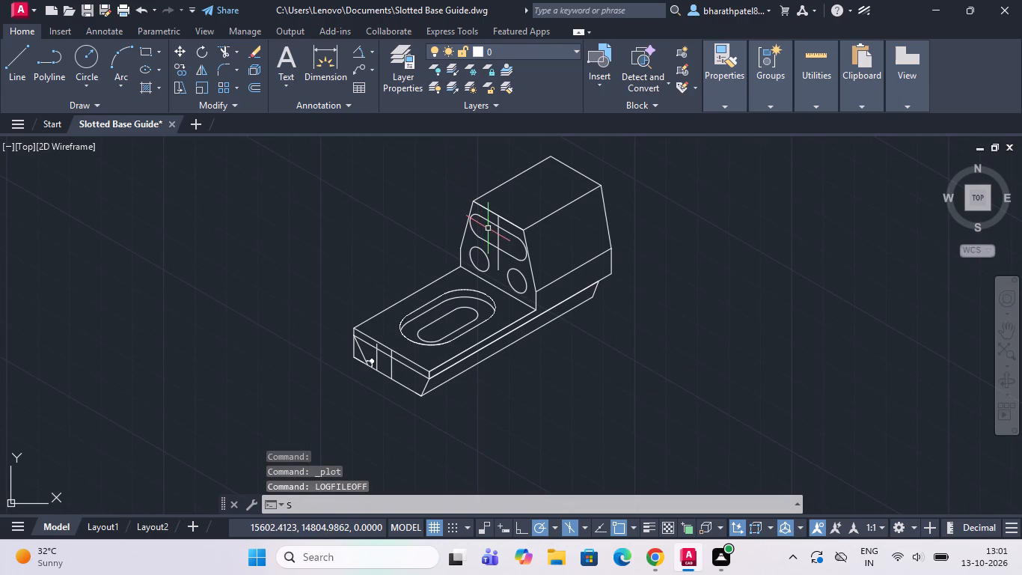
# Set up the plot with the DWG To PDF.pc3 plotter, landscape orientation and ISO full bleed A4 (297.00 x 210.00 MM) paper.
pyautogui.hotkey('ctrl', 'p')
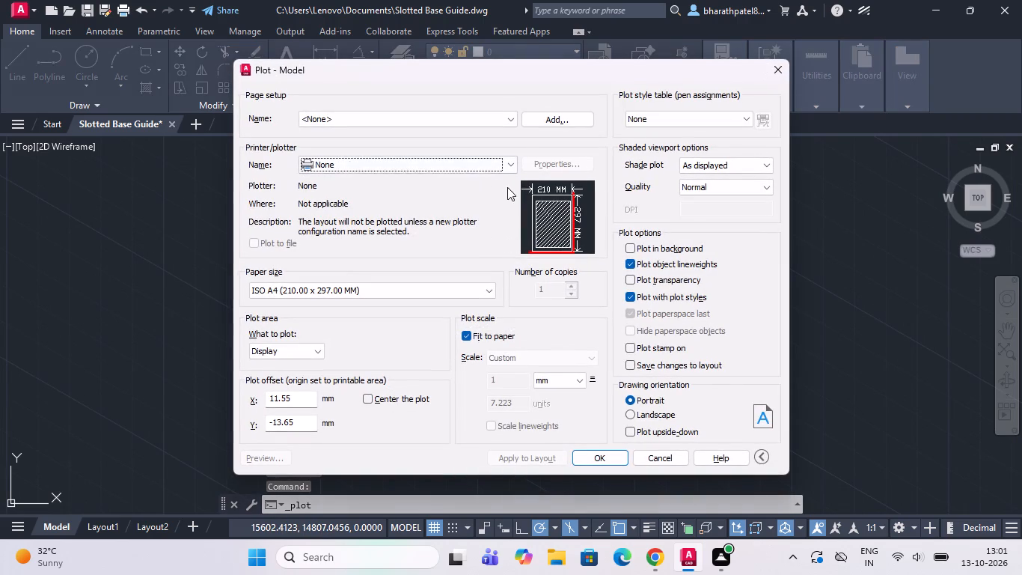
pyautogui.click(504, 166)
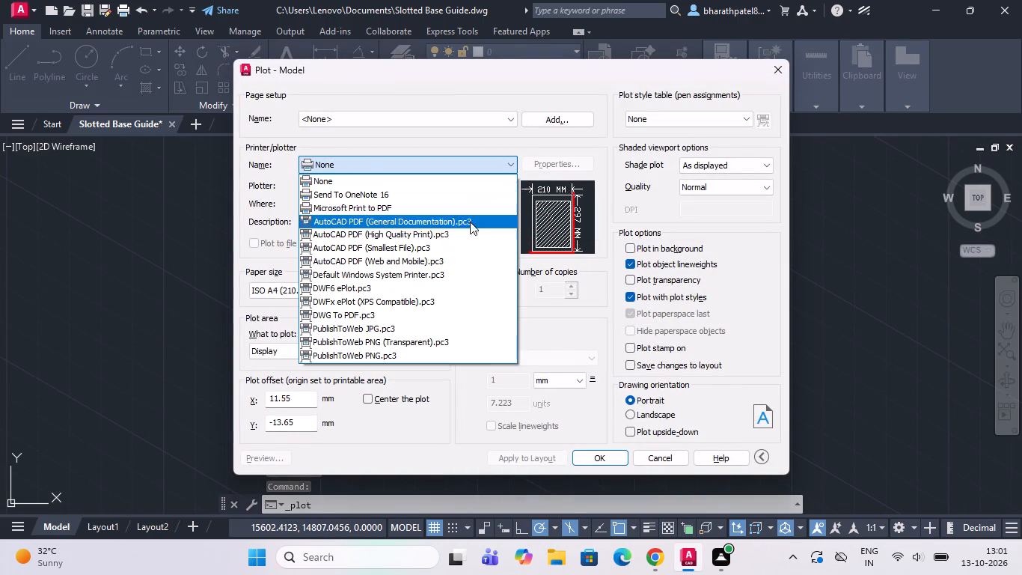
pyautogui.click(453, 318)
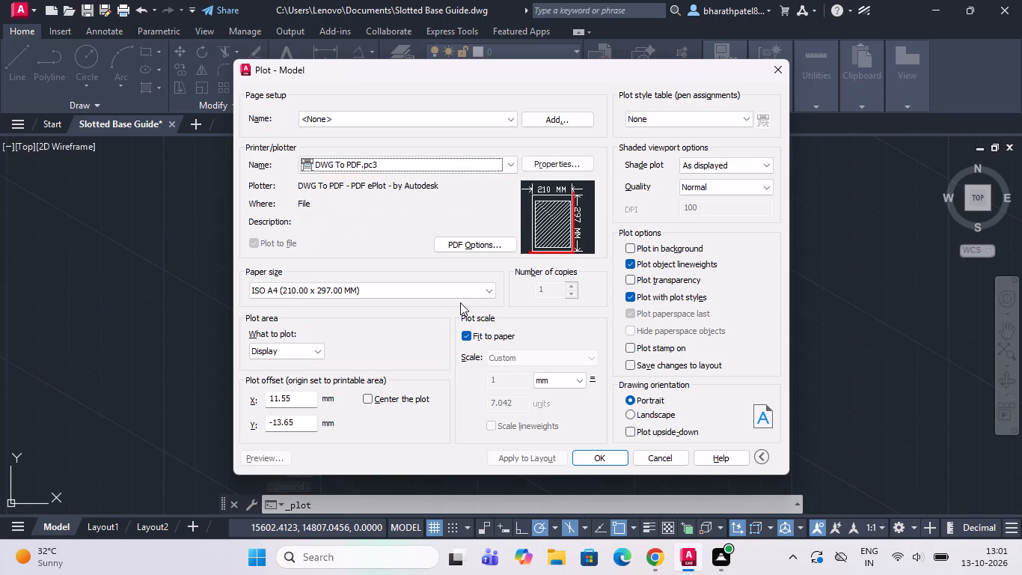
pyautogui.click(626, 413)
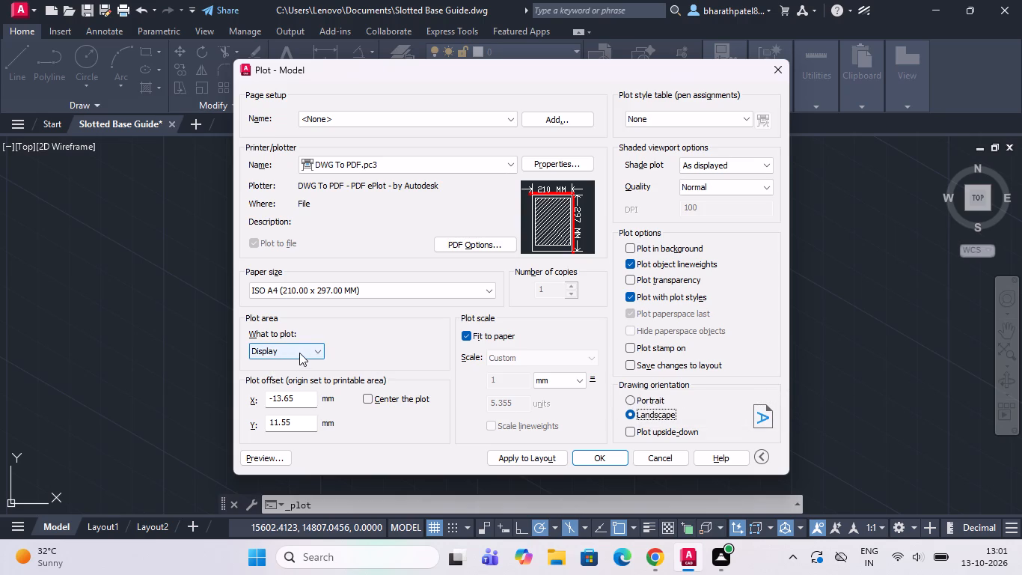
pyautogui.click(387, 291)
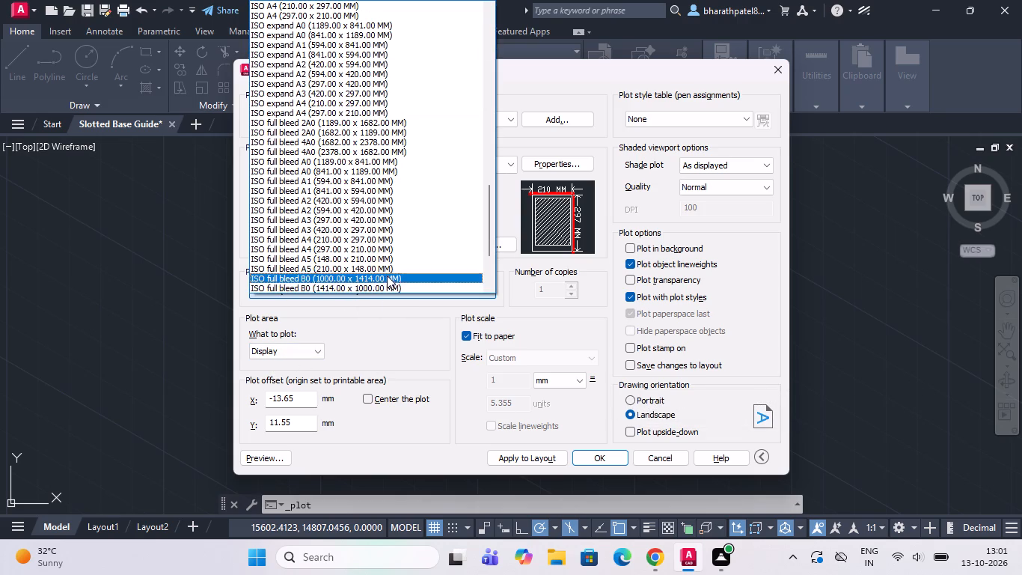
pyautogui.click(396, 250)
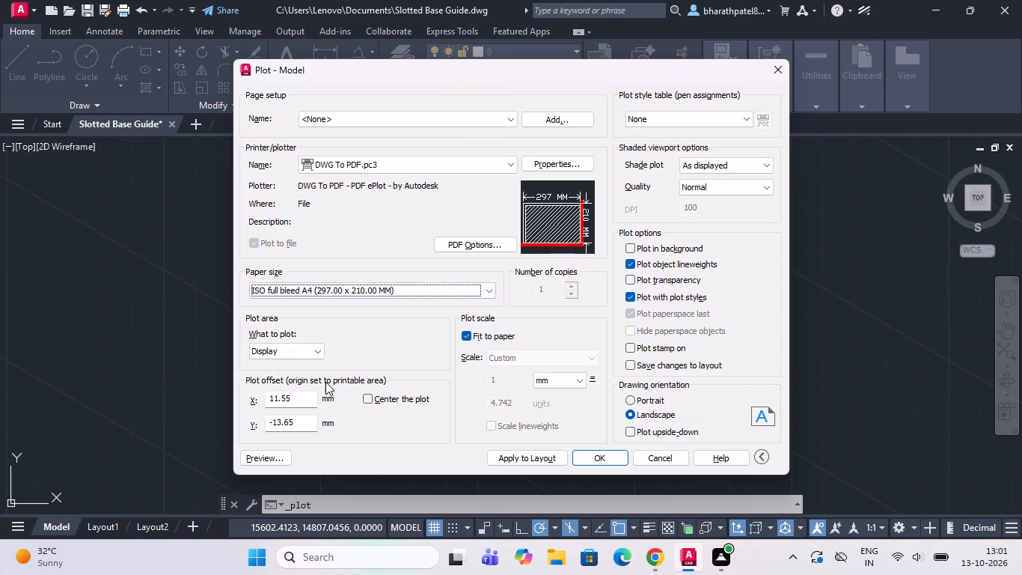
# Define the plot area as a window closely enclosing the whole isometric base guide.
pyautogui.click(320, 352)
pyautogui.click(316, 390)
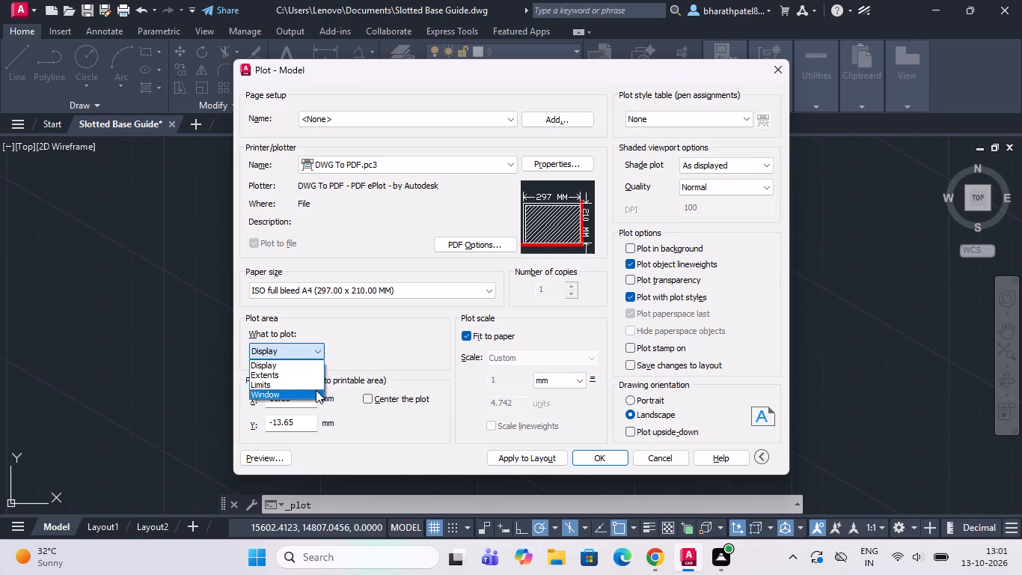
pyautogui.scroll(-1, 419, 187)
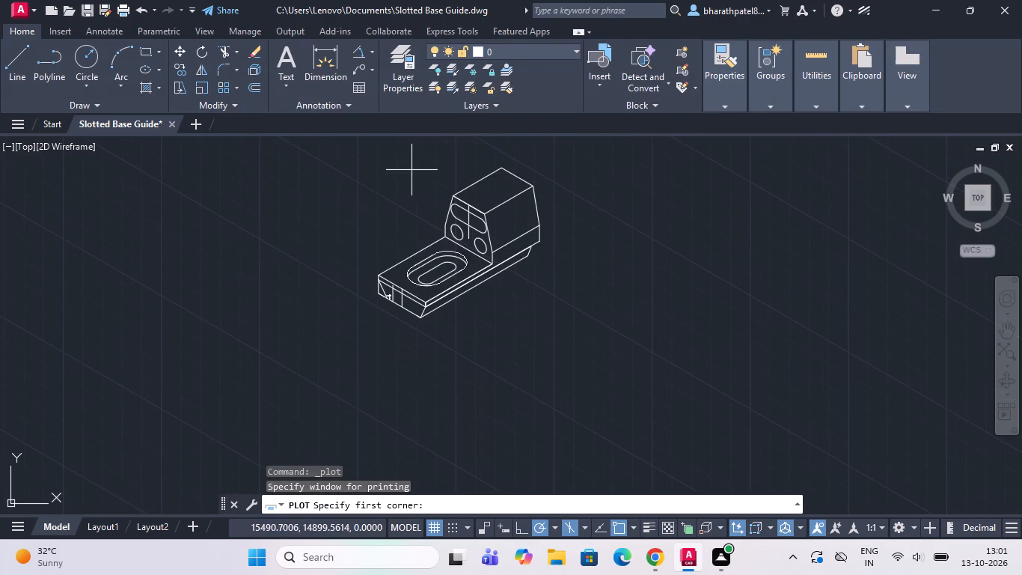
pyautogui.click(352, 160)
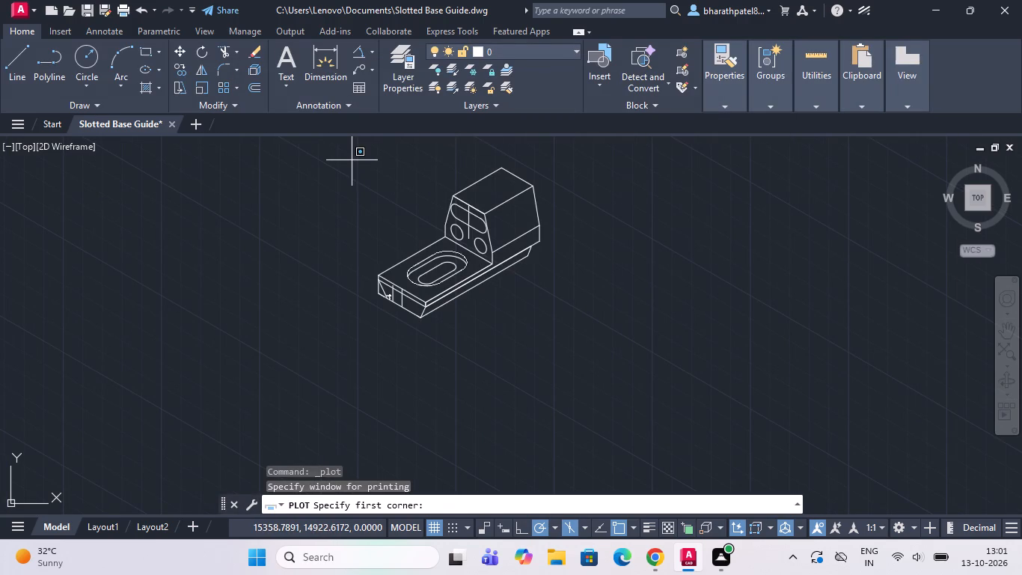
pyautogui.click(555, 323)
# Plot the drawing to a PDF saved in the Documents folder as Slotted Base Guide-Model.pdf.
pyautogui.click(593, 452)
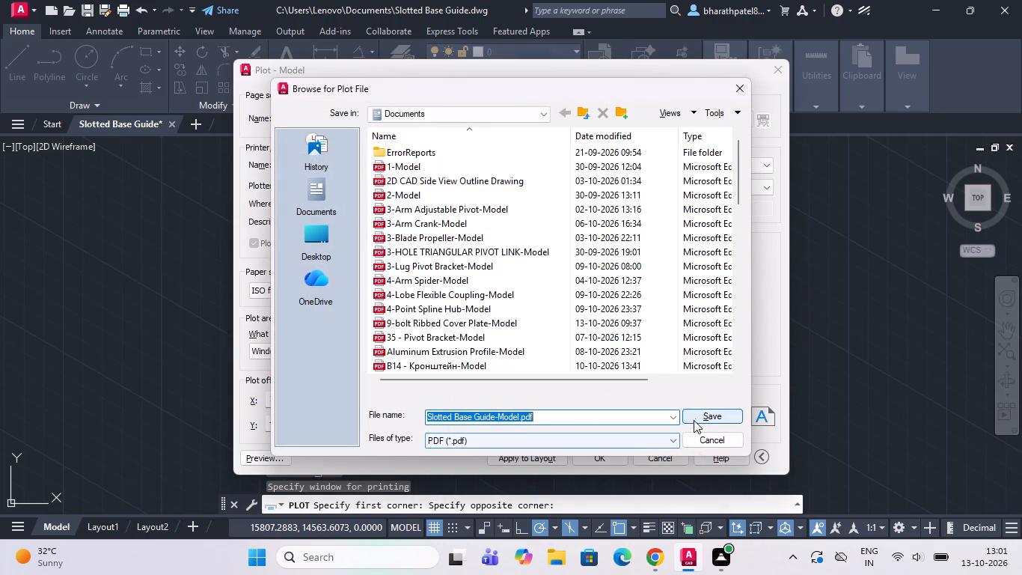
pyautogui.click(695, 418)
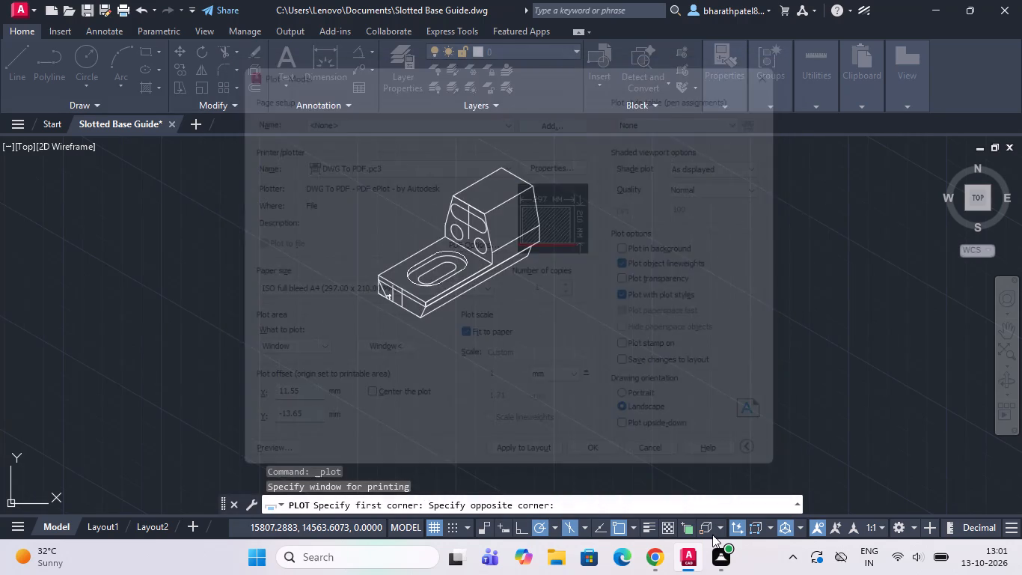